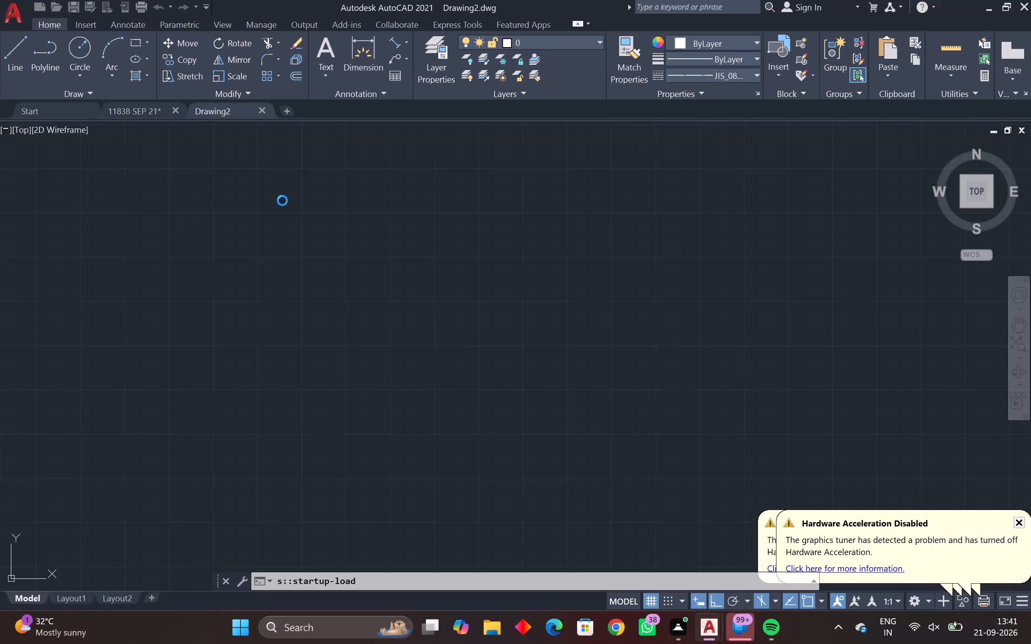
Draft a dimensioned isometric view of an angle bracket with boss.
Close the 11838 SEP 21 drawing, saving its changes.
left_click(175, 109)
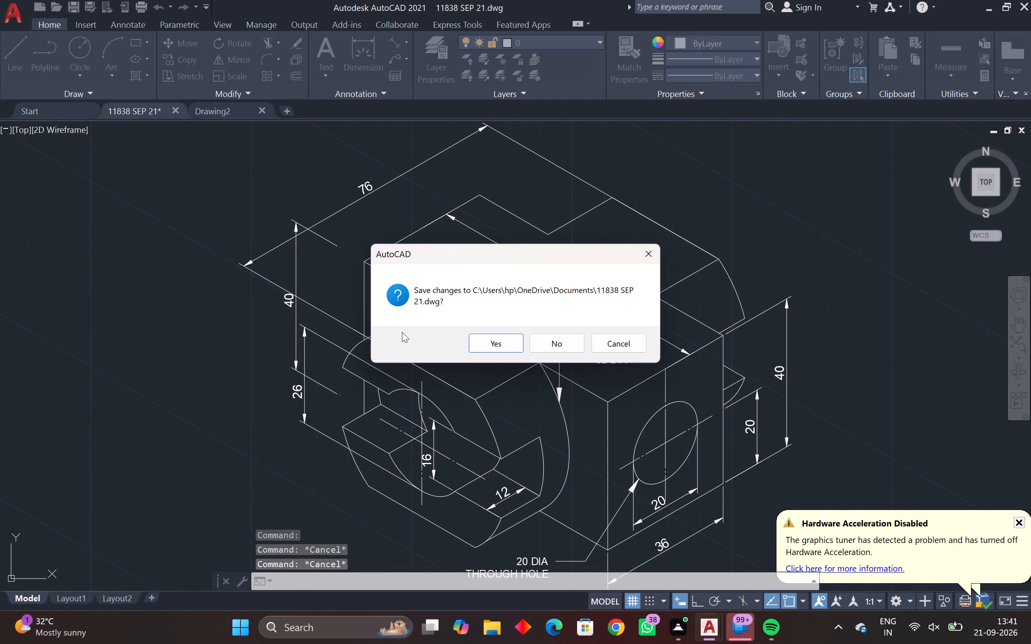
left_click(495, 350)
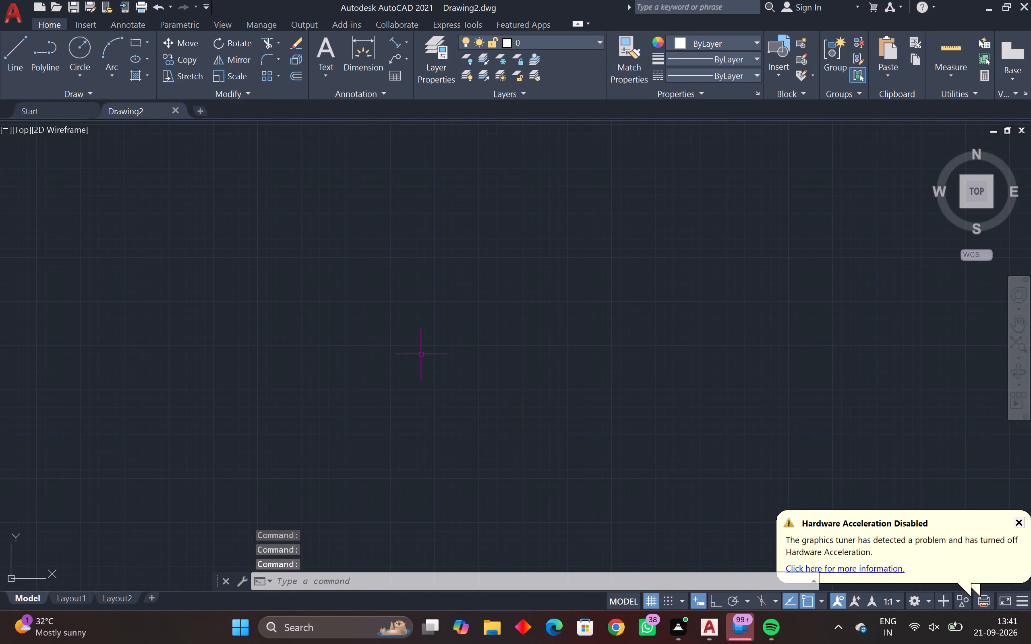
Start a line from a point near the middle of the empty Drawing2.
type("L")
key("space")
left_click(379, 357)
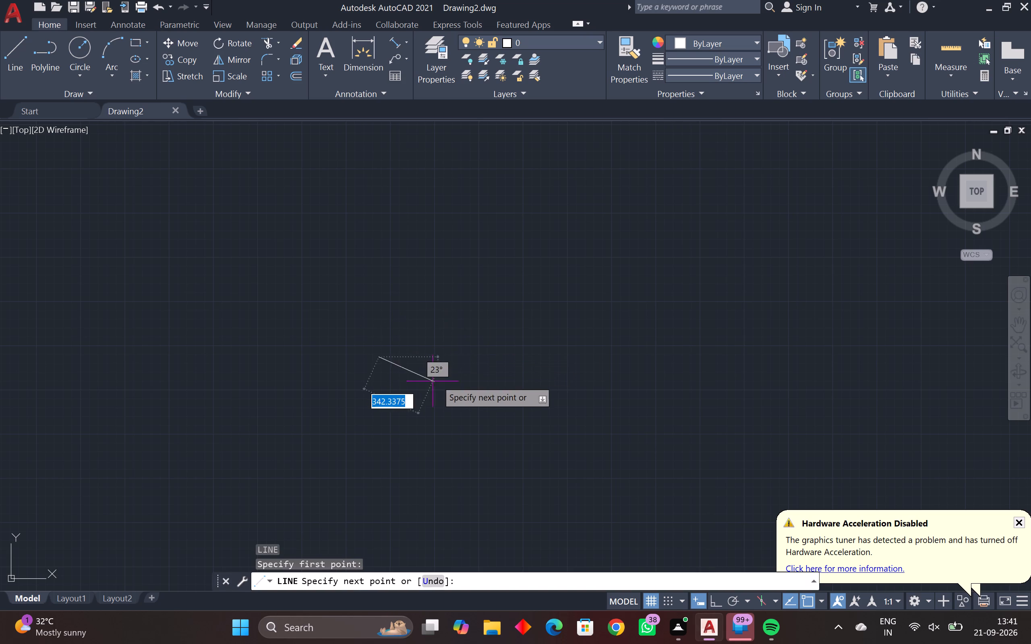
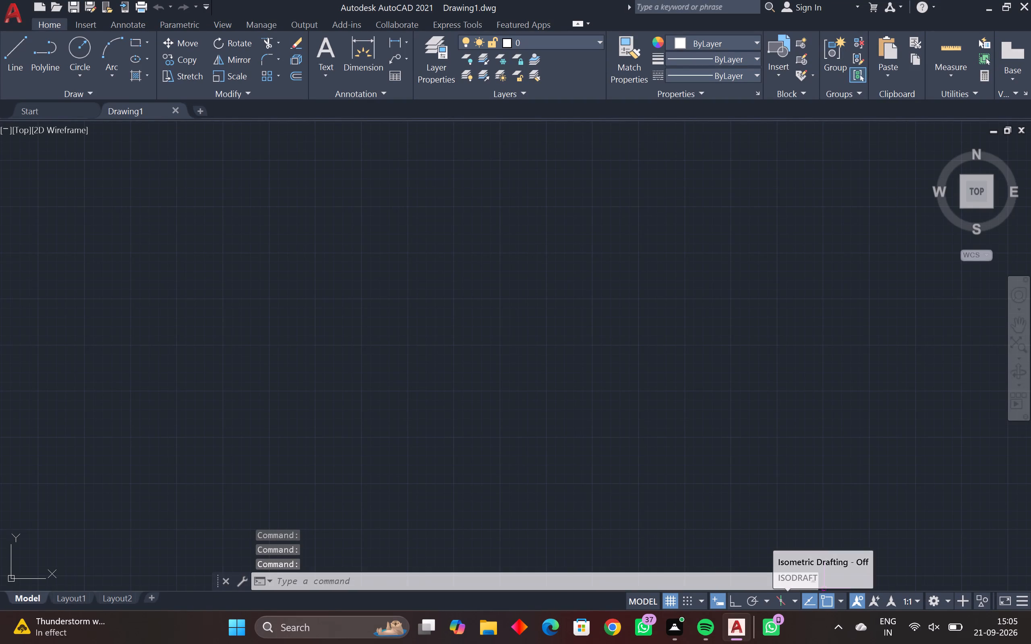
Turn on isometric drafting on the left isoplane for the empty Drawing1.
left_click(782, 601)
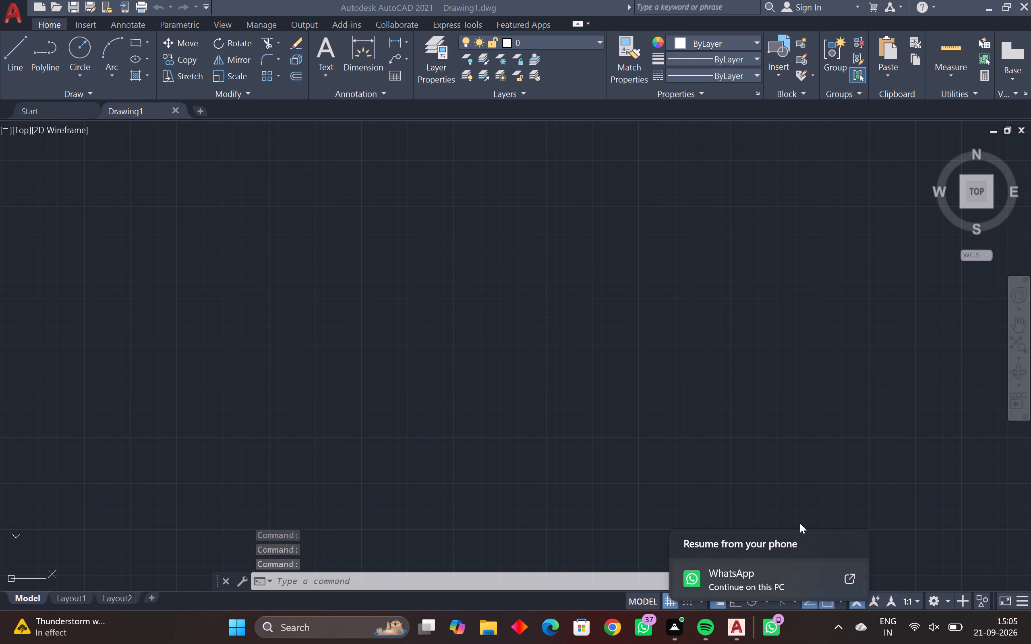
left_click(800, 478)
left_click(784, 603)
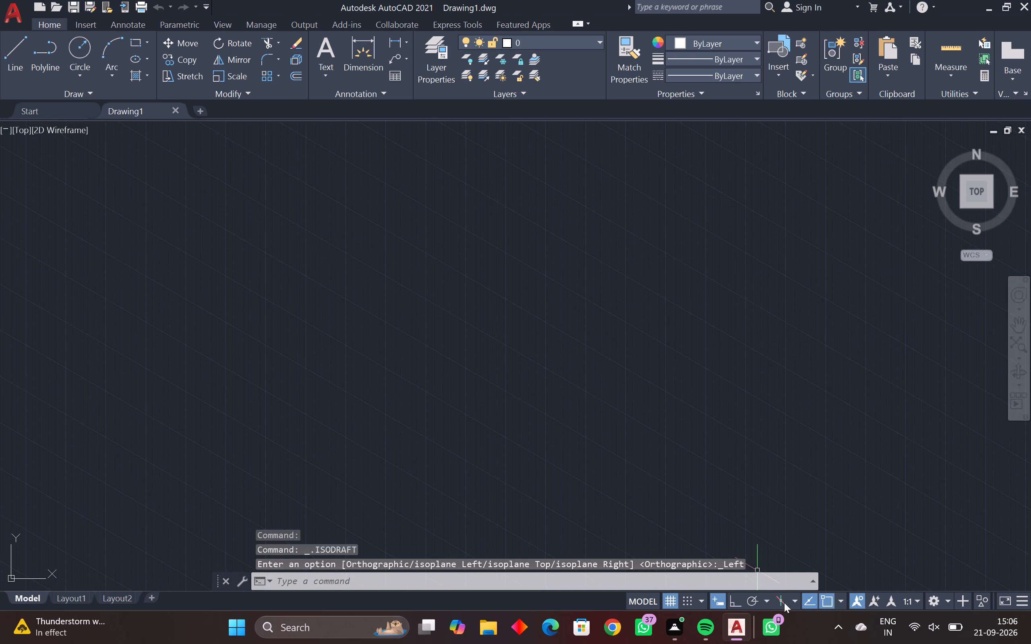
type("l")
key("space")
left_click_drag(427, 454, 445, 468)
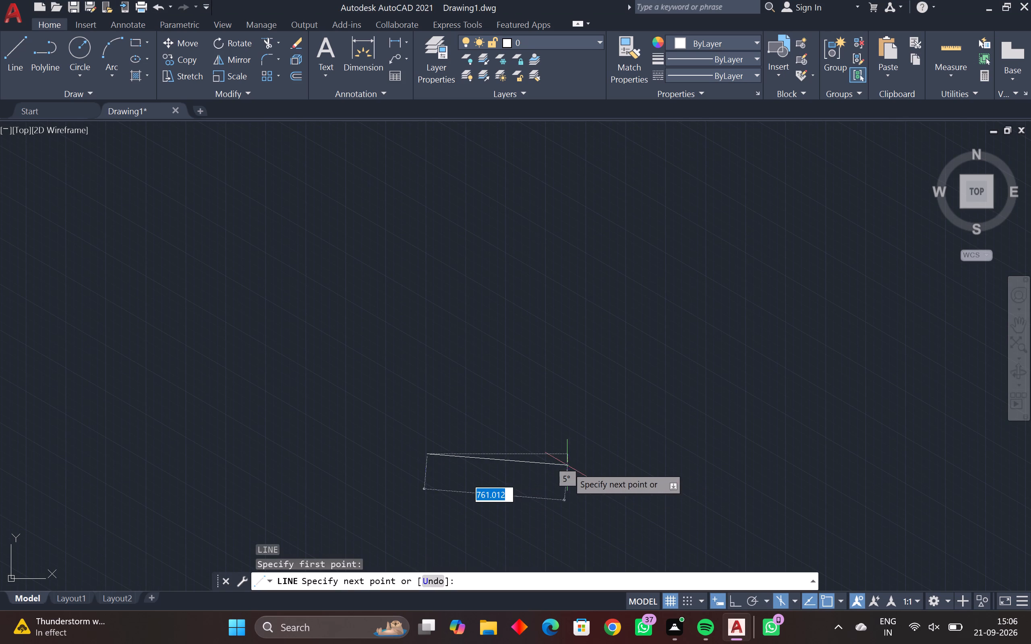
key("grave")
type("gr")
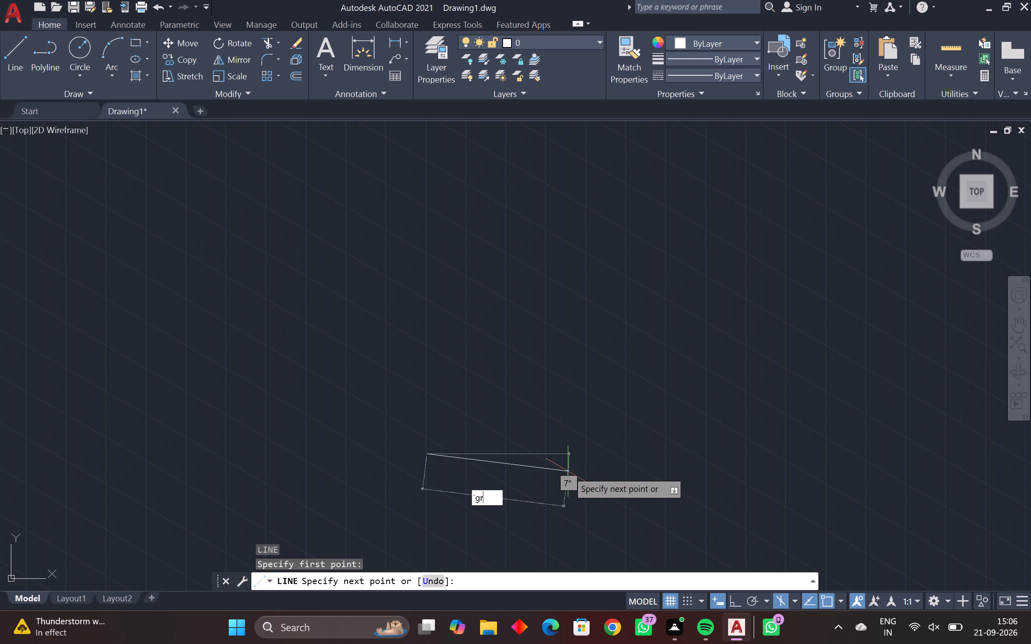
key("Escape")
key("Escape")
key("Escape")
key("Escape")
Turn on hardware acceleration in the graphics performance settings and apply it.
type("gra")
left_click(615, 508)
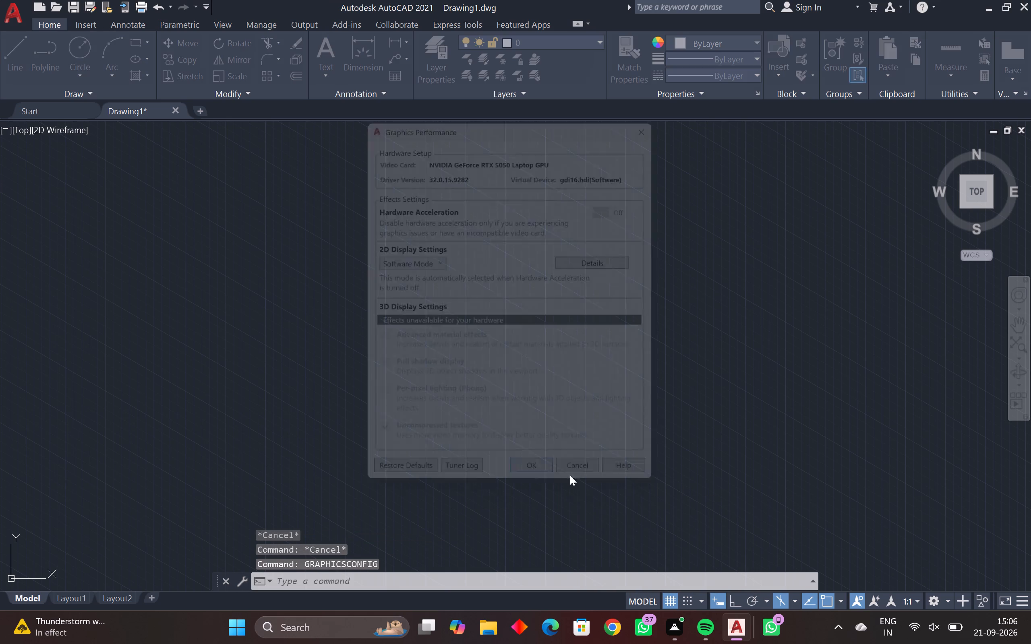
left_click(644, 201)
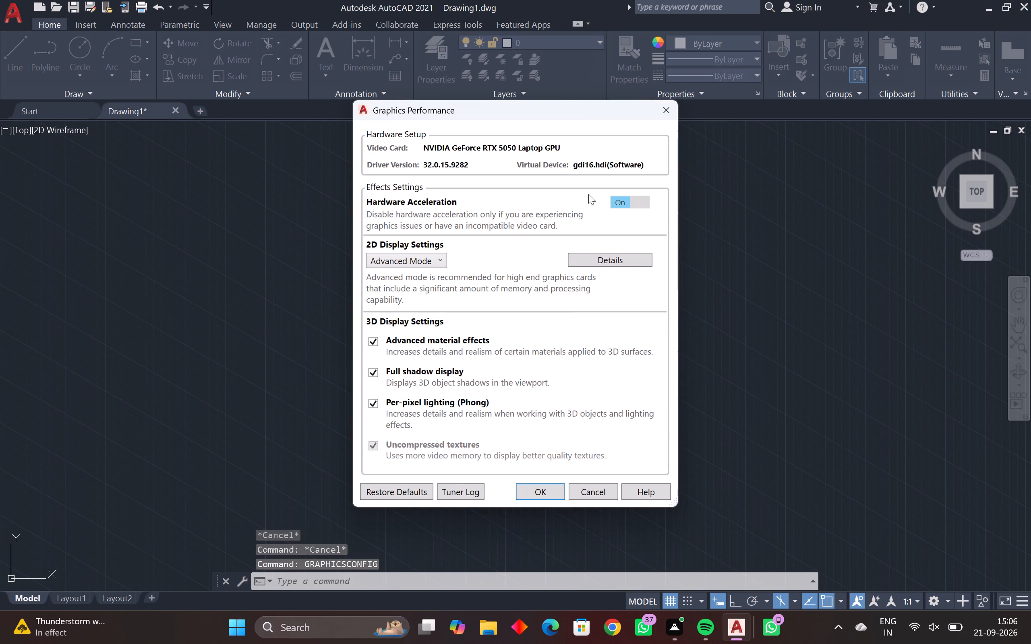
left_click(560, 491)
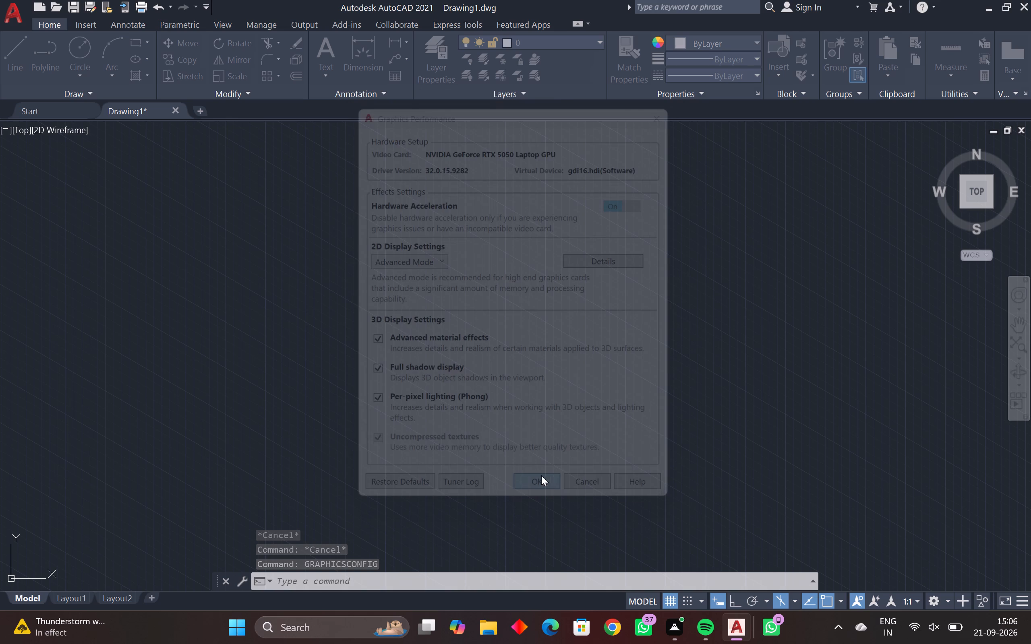
Set the view resolution with VIEWRES, keeping fast zooms on and entering a circle zoom percent of 20000.
type("vi")
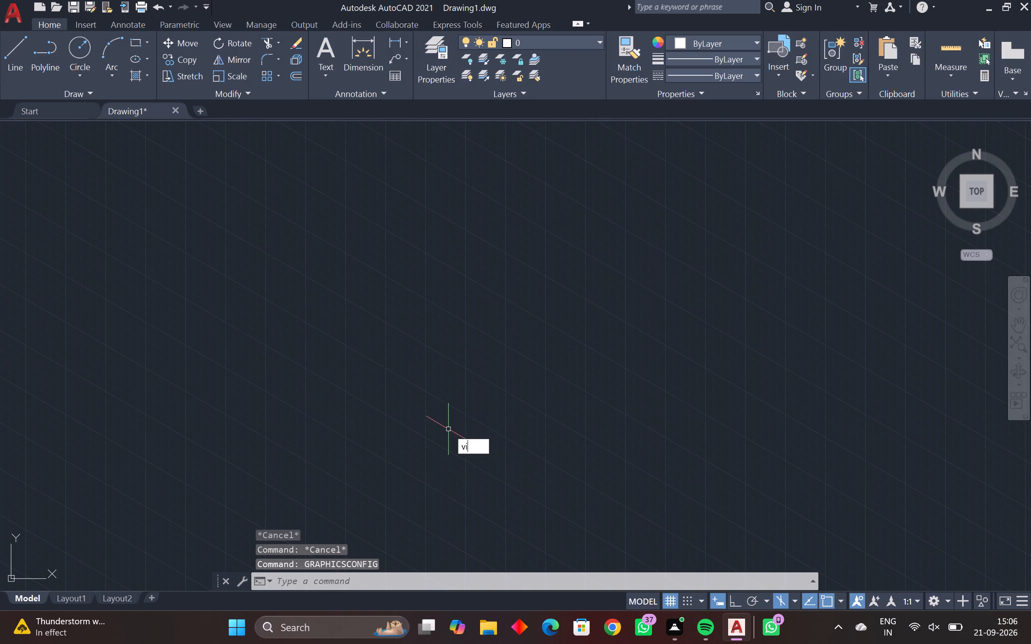
key("w")
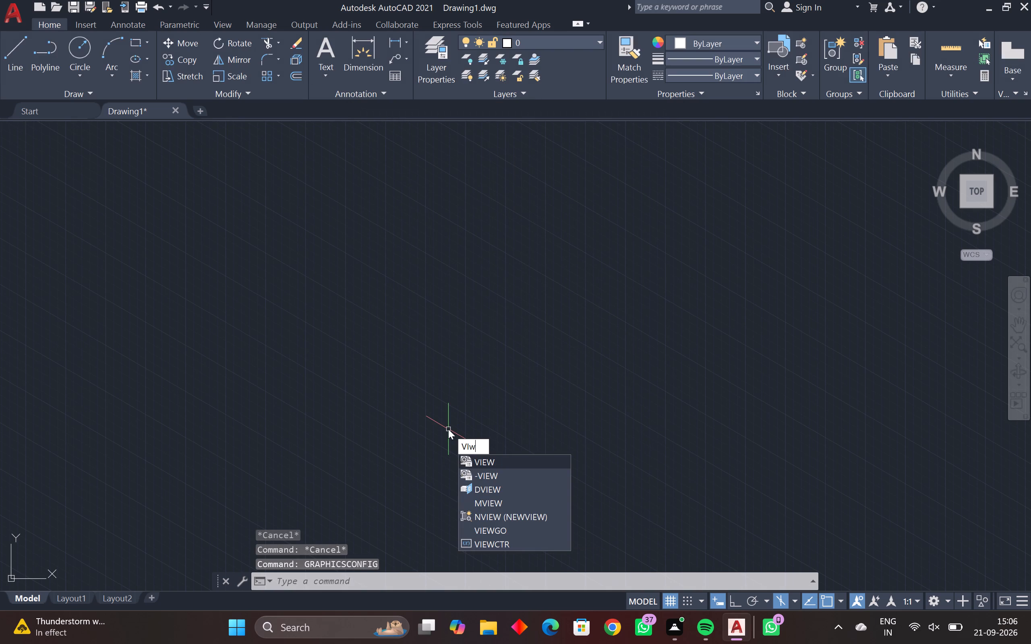
key("BackSpace")
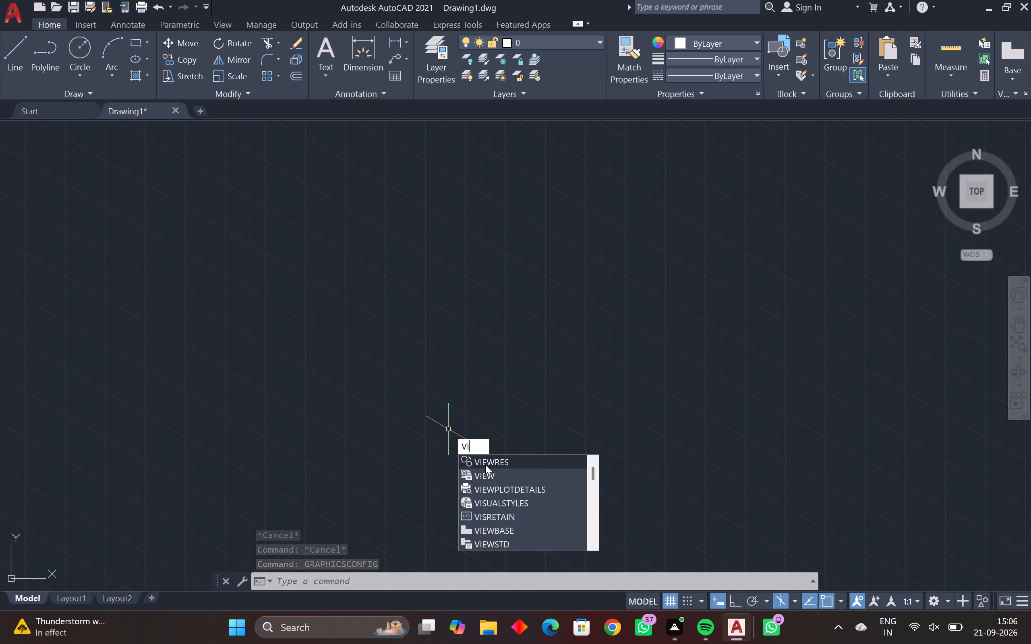
left_click(485, 464)
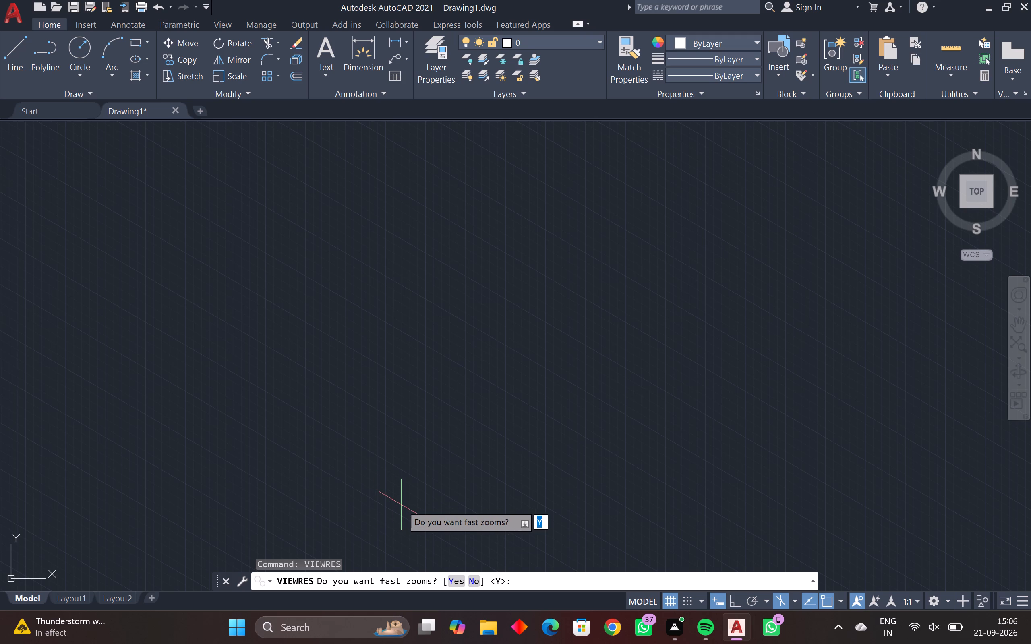
key("Return")
type("20000")
key("Return")
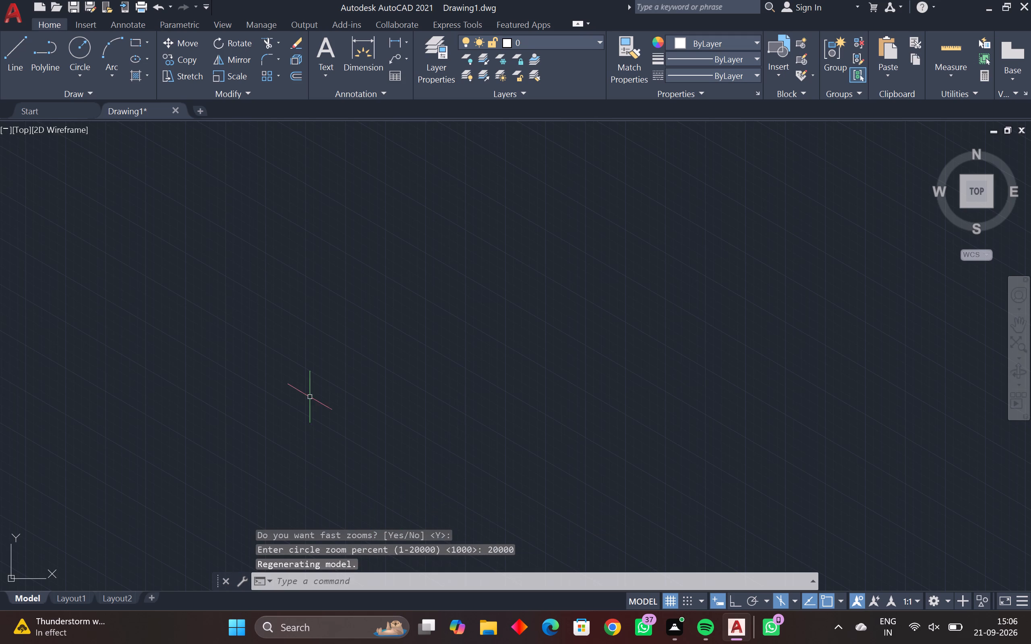
Start a line in the empty space left of the drawing area's centre, with Ortho on to follow the isometric axes.
type("l")
key("space")
left_click_drag(298, 381, 305, 385)
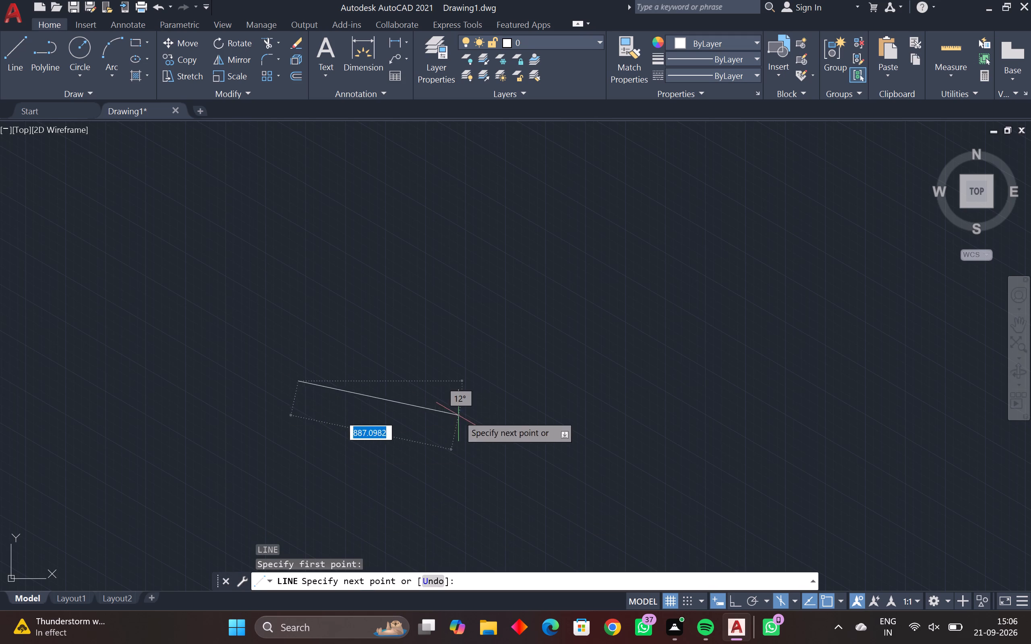
key("F8")
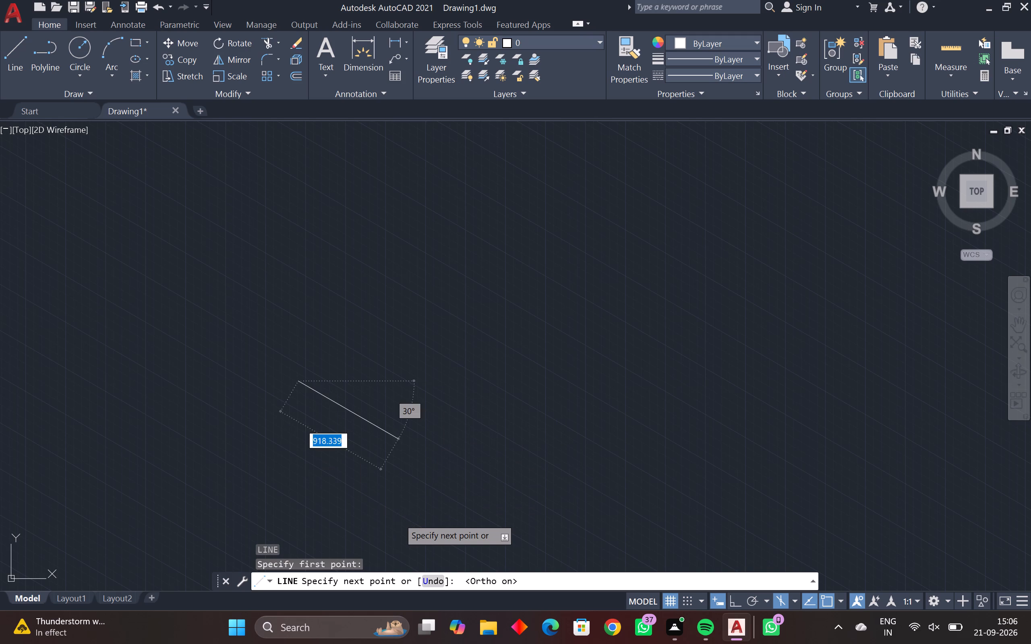
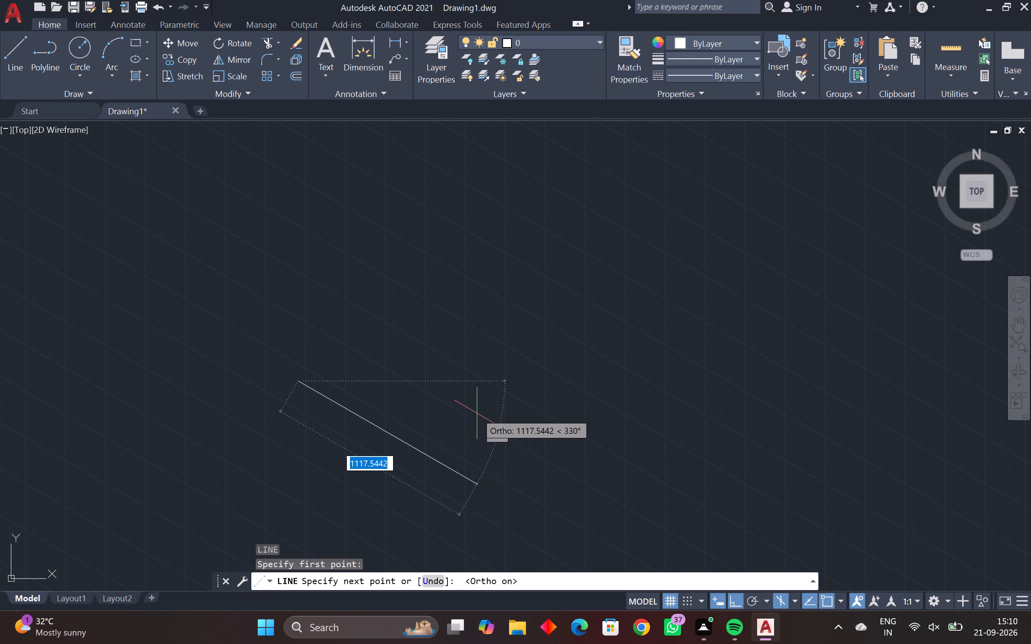
Complete the closed left-isoplane face, 32 units along the 330° axis and 8 units high, ending at its starting point.
type("35")
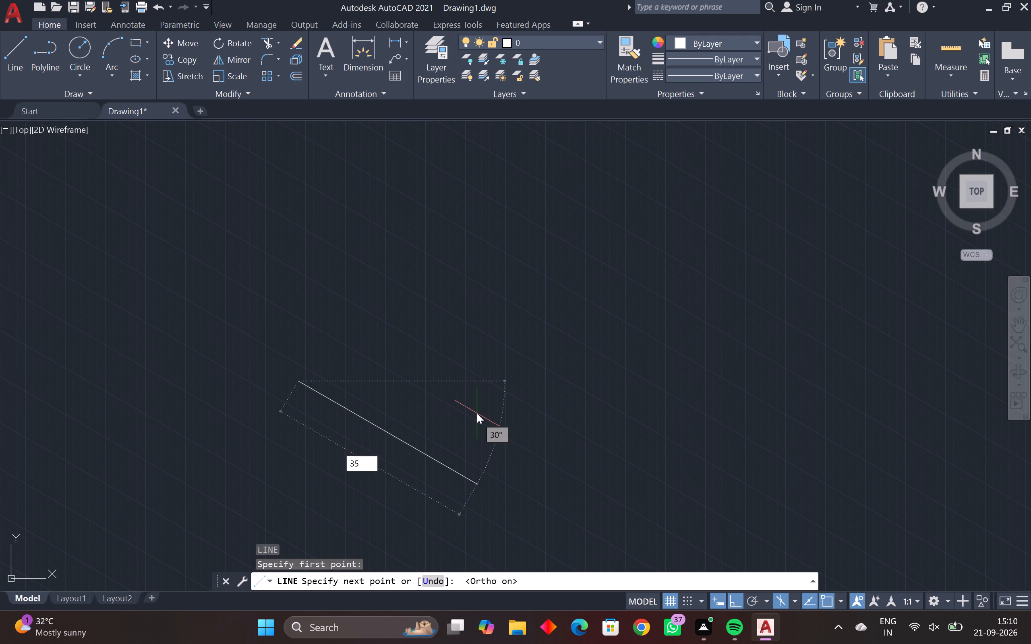
key("BackSpace")
key("2")
key("Return")
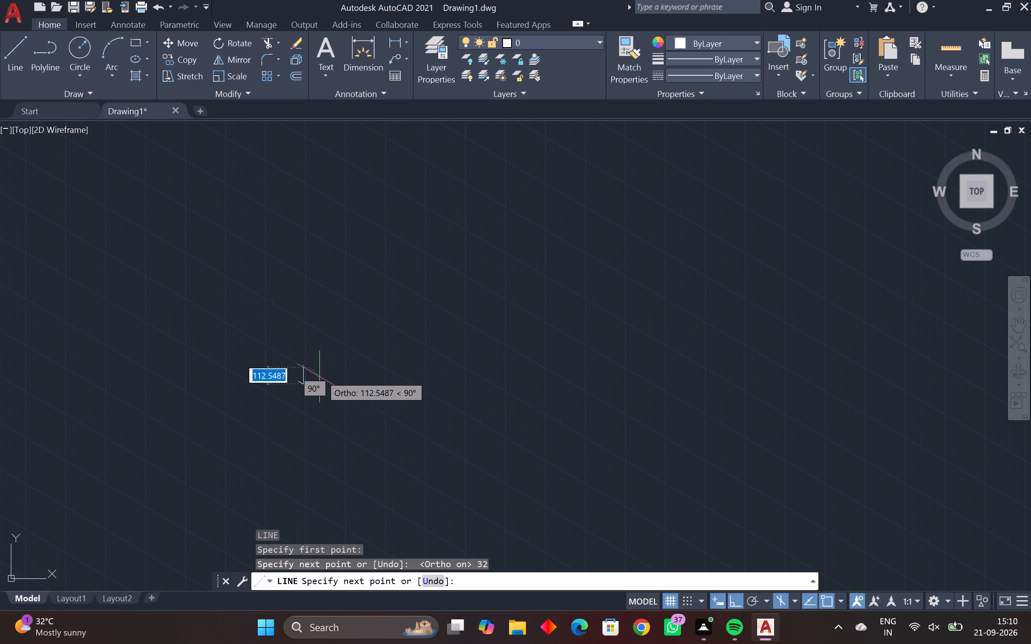
scroll(314, 380, "up", 3)
scroll(269, 402, "up", 3)
middle_click_drag(261, 405, 457, 454)
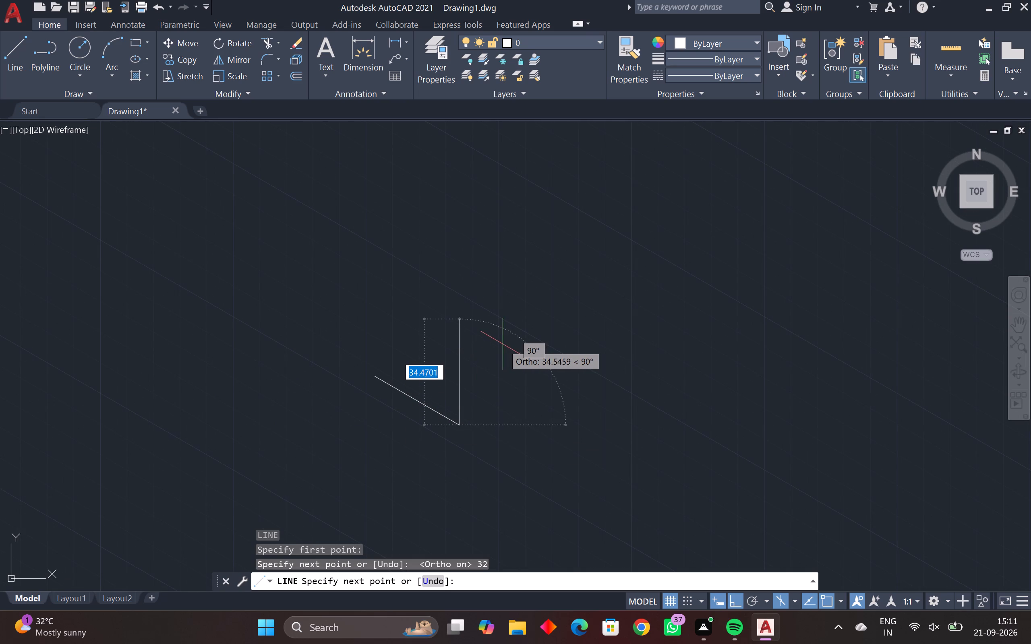
key("8")
key("Return")
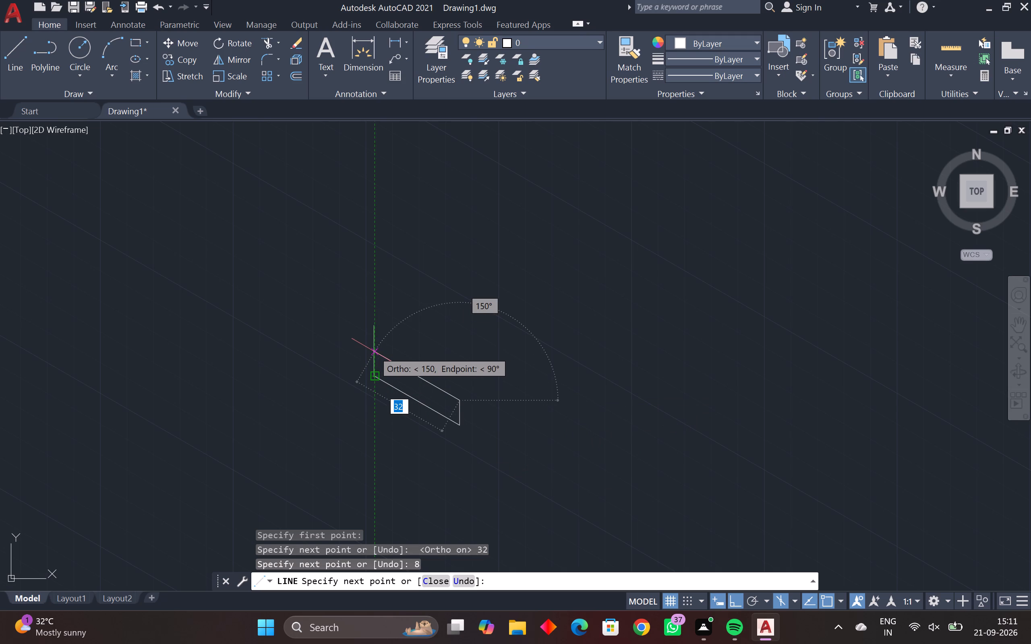
left_click(374, 351)
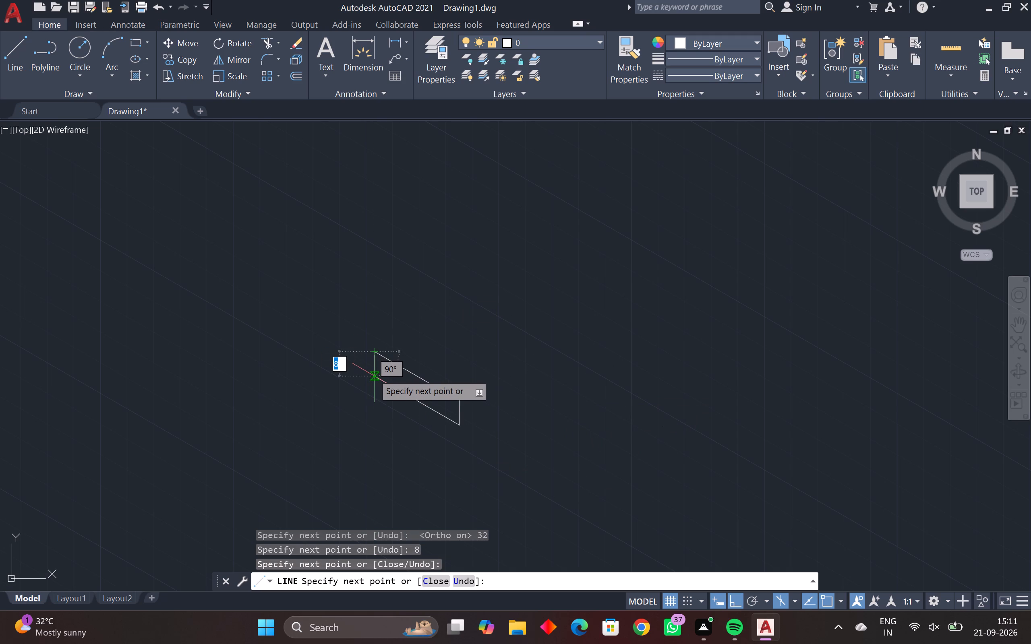
left_click(373, 374)
key("space")
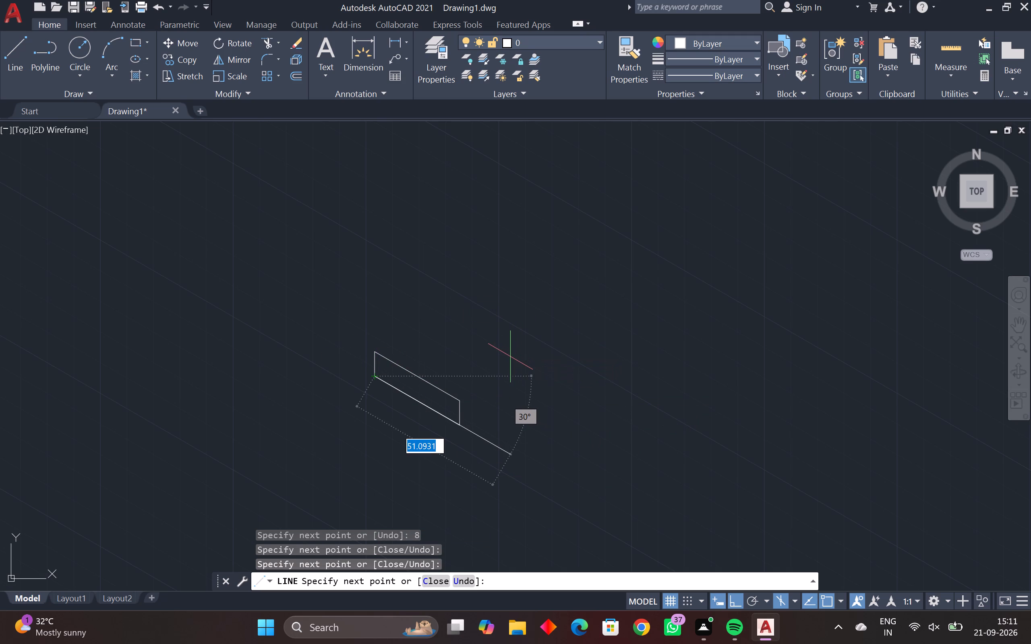
Draw the adjoining right face from the left face's upper front corner, 54 units along the 30° axis and 8 units high, ending at the lower front corner.
type("l")
key("space")
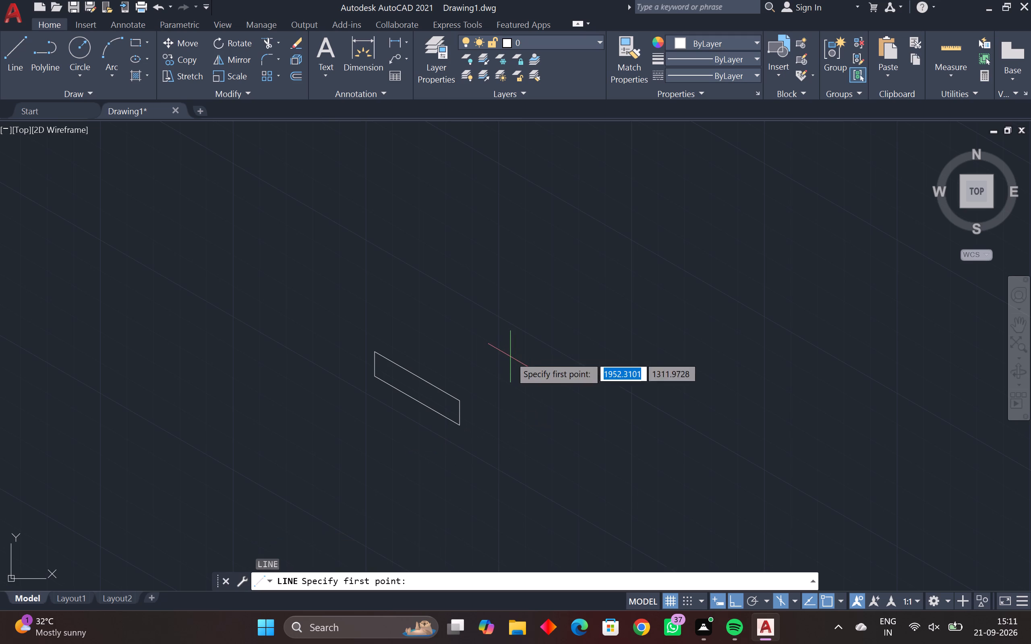
left_click(461, 404)
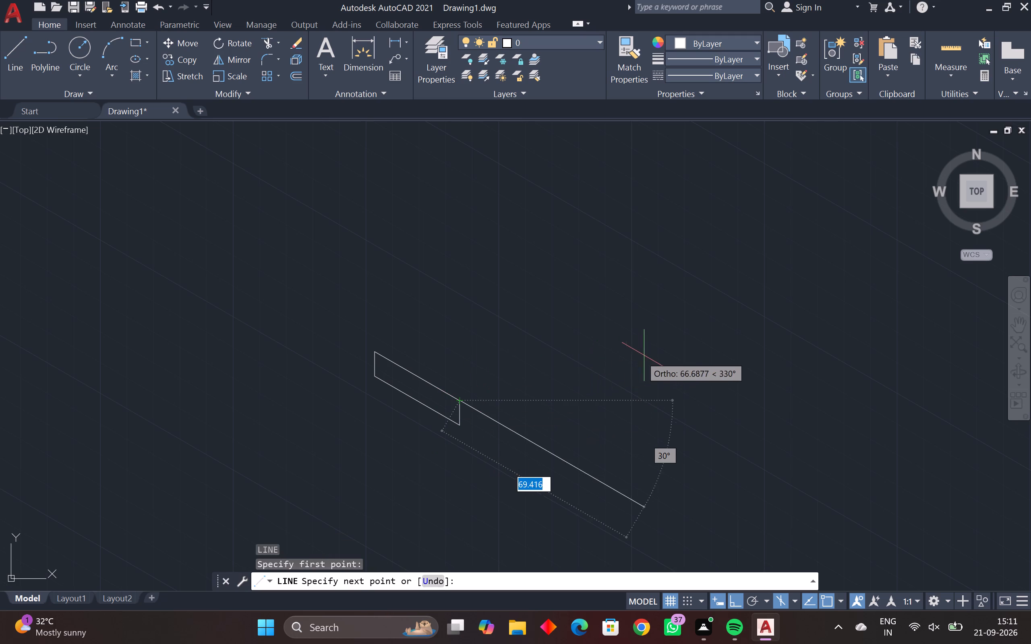
key("F5")
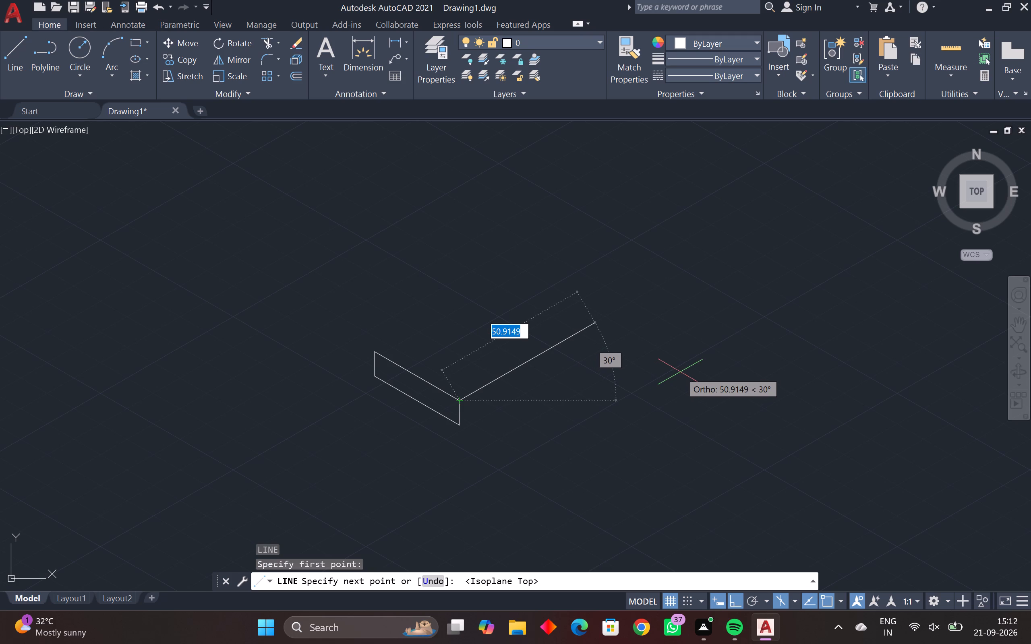
type("32")
key("Return")
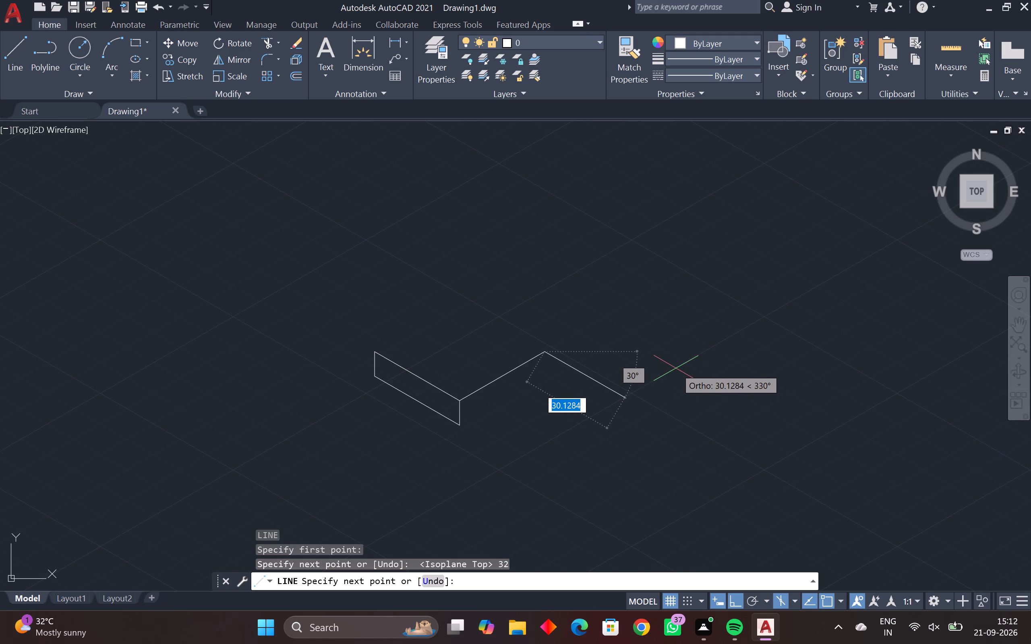
key("ctrl+z")
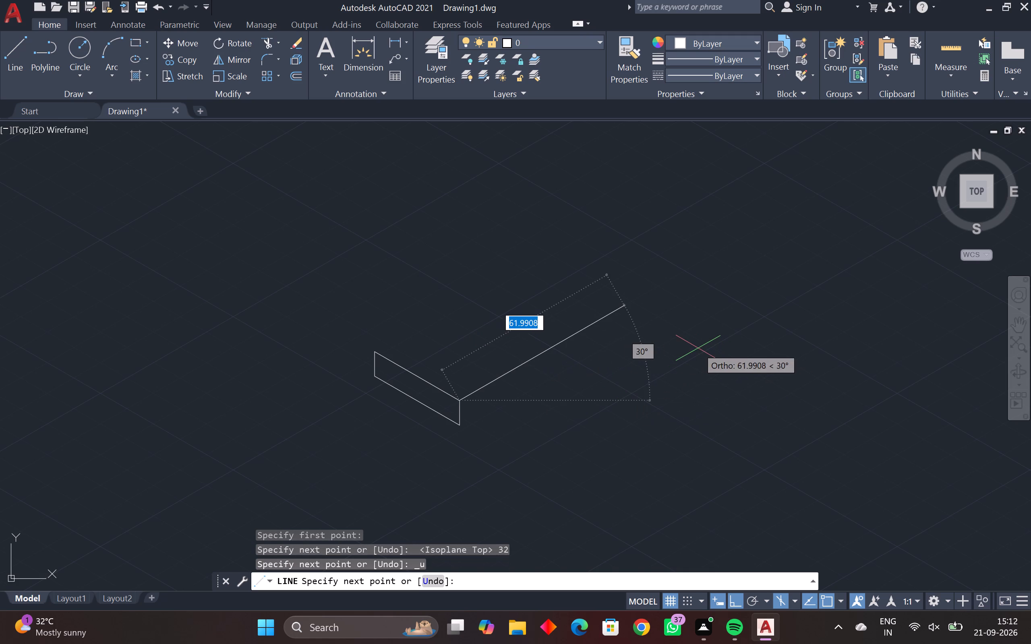
type("54")
key("Return")
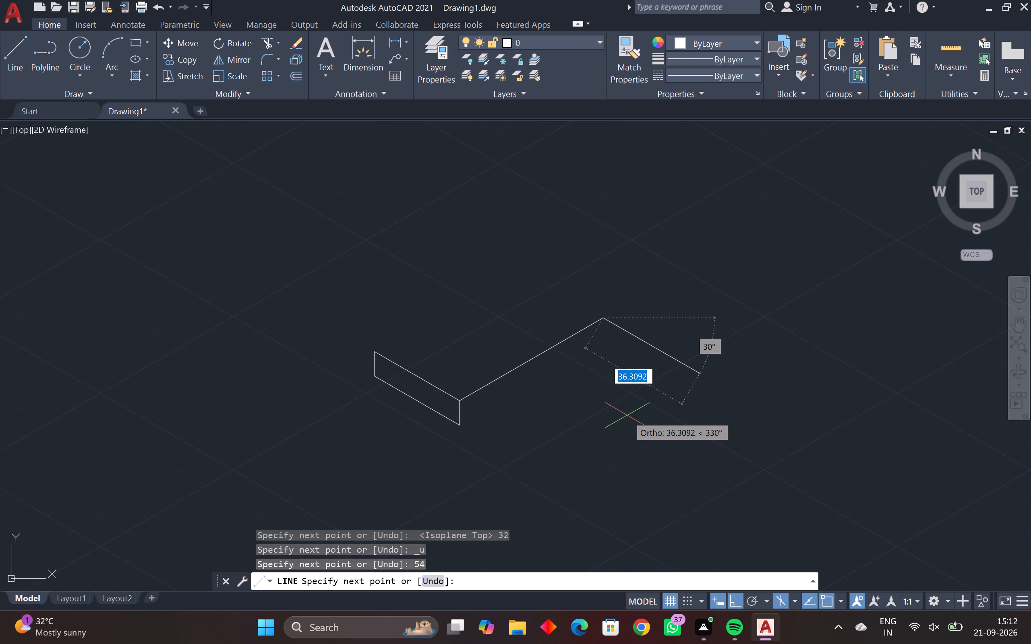
key("F5")
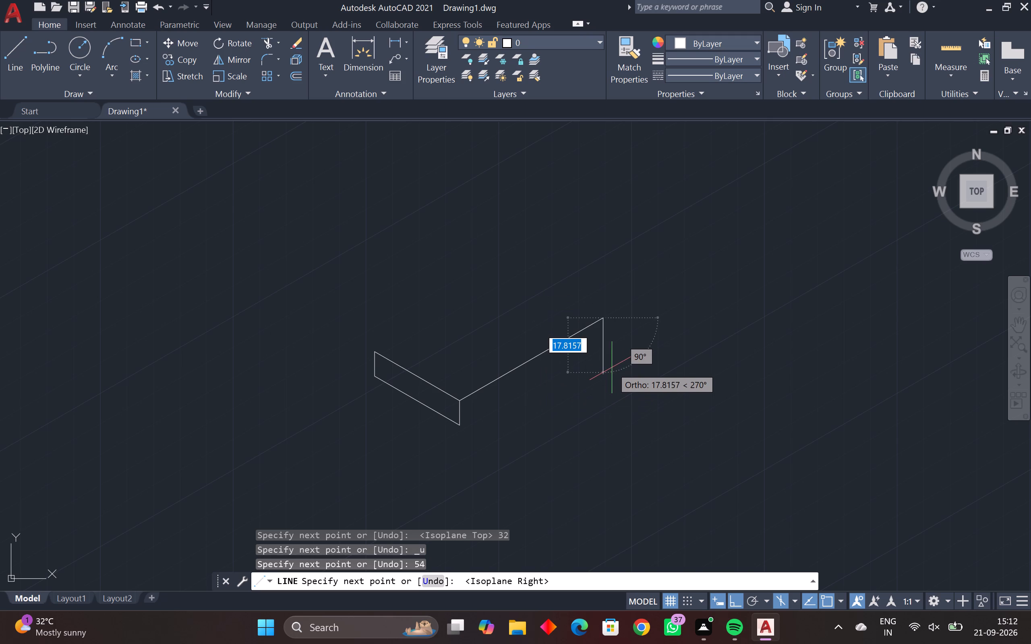
key("8")
key("Return")
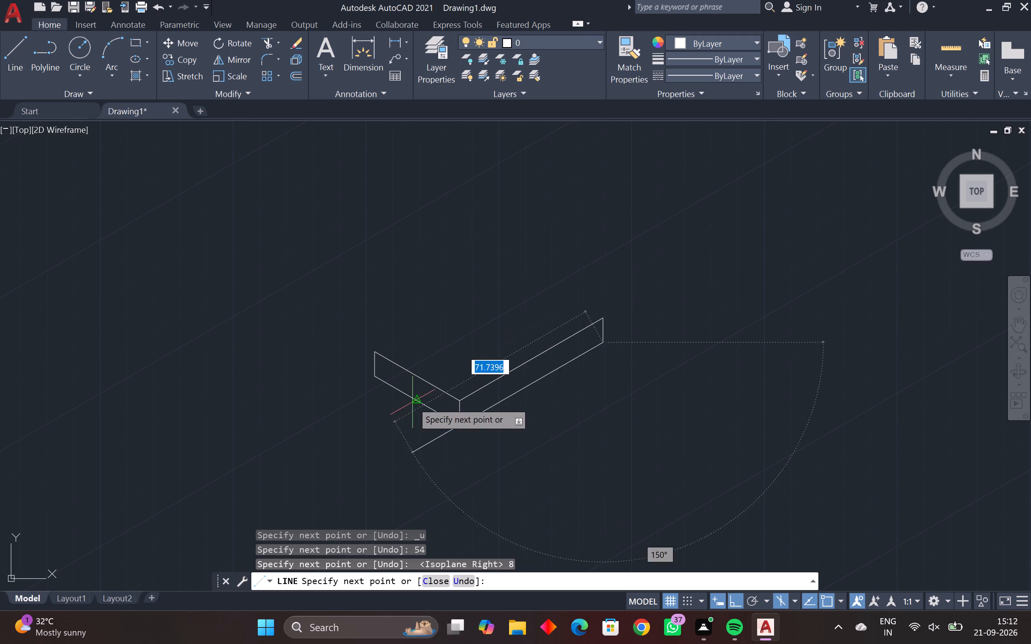
left_click(462, 424)
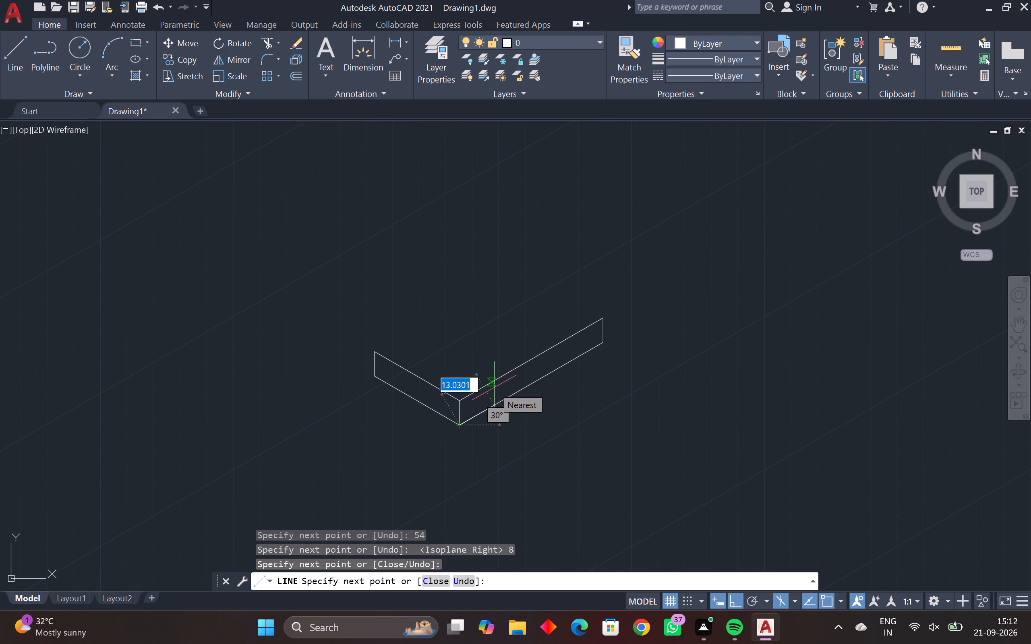
scroll(540, 366, "down", 1)
middle_click_drag(540, 366, 354, 400)
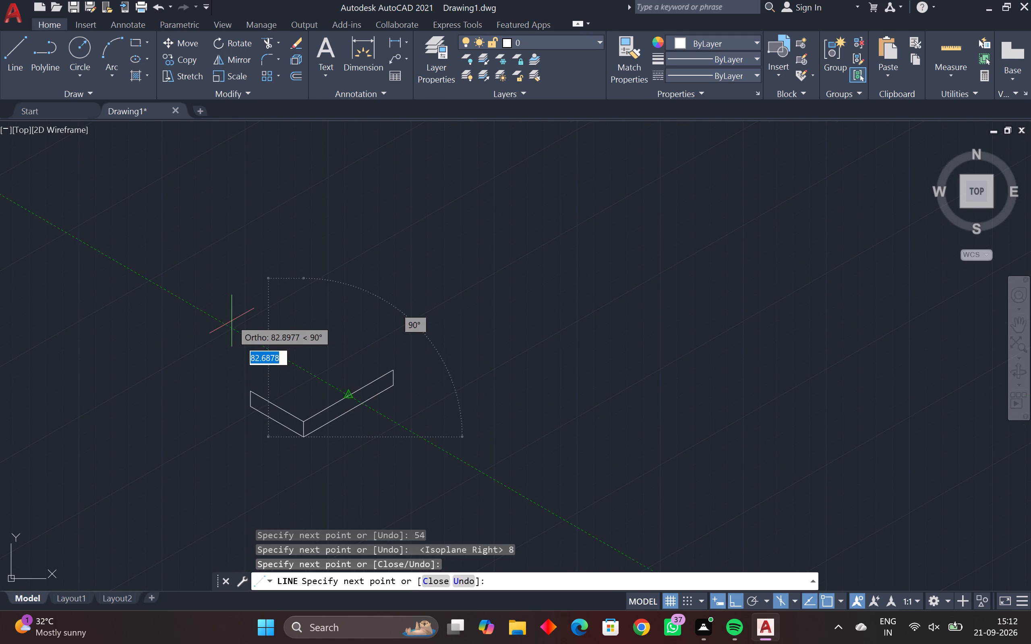
key("Escape")
Draw the top face's two rear edges from the right face's far upper corner: 32 units at 150°, closing to the left face's upper rear corner.
key("l")
key("space")
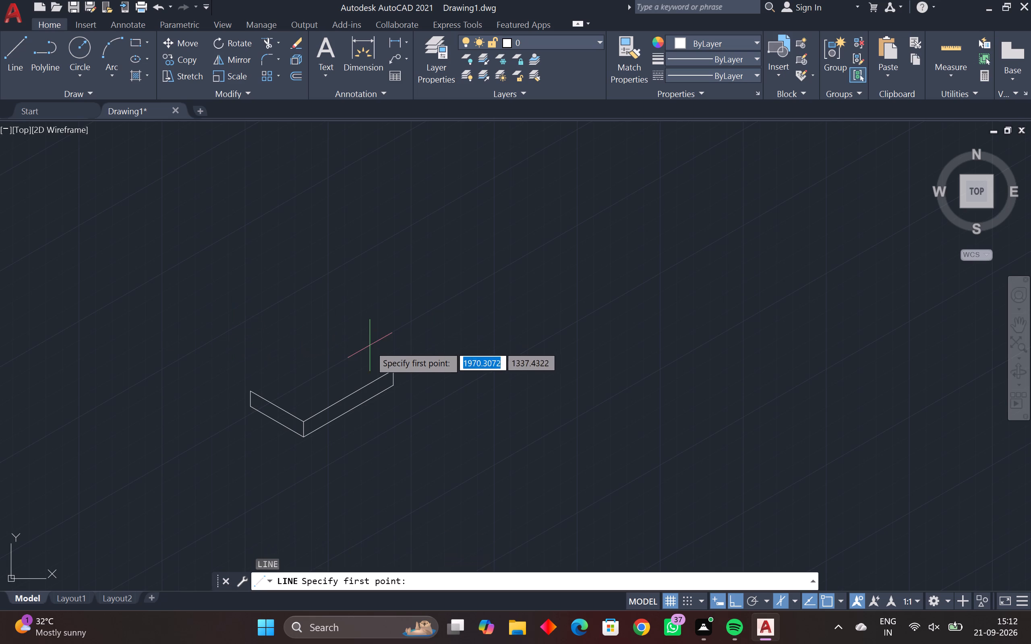
left_click(393, 370)
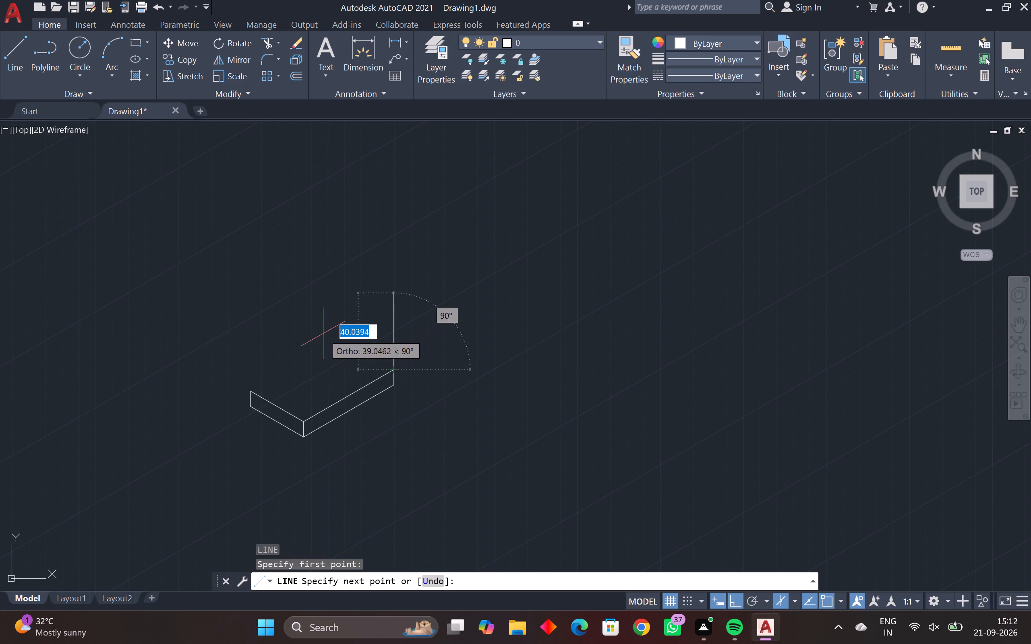
key("F5")
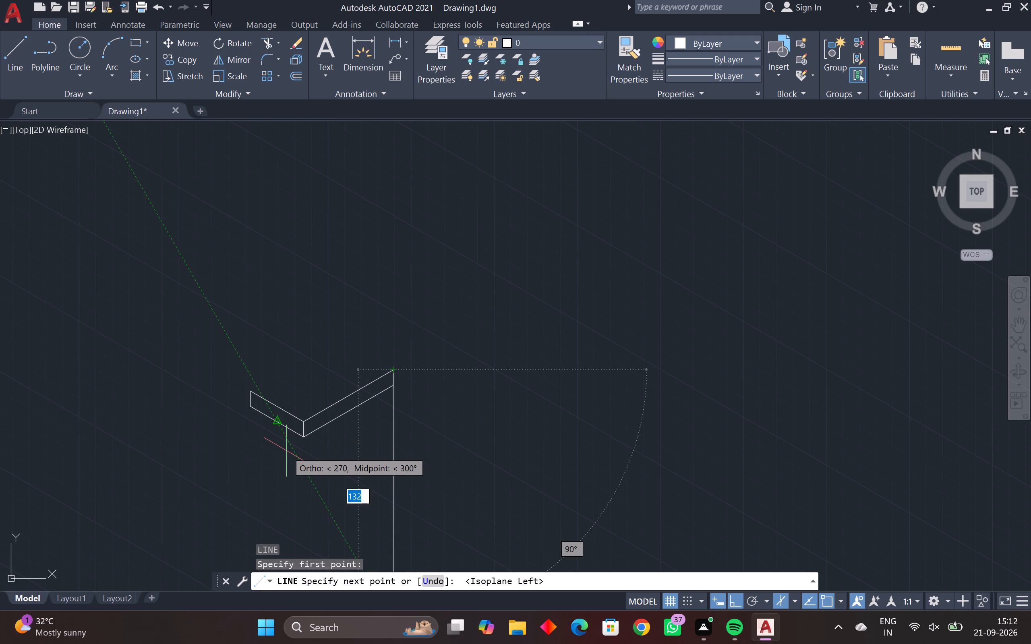
type("32")
key("Return")
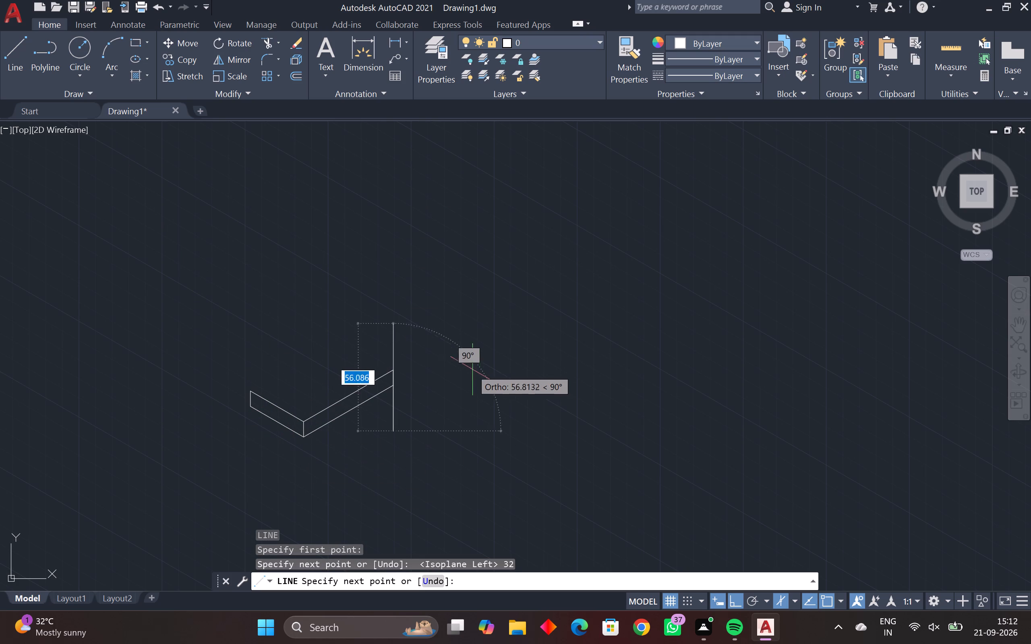
key("ctrl+z")
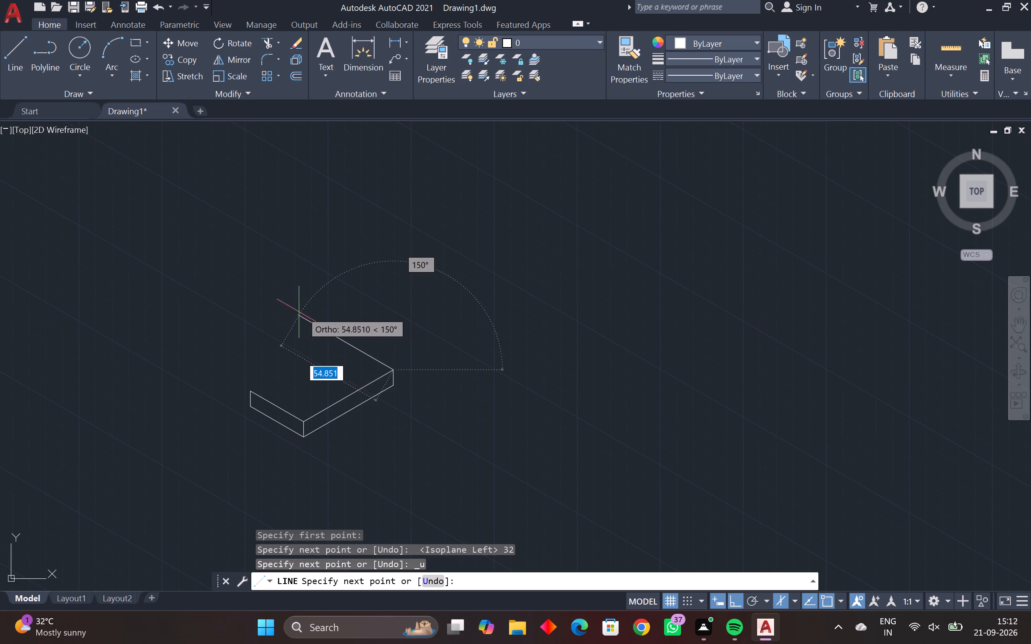
type("32")
key("Return")
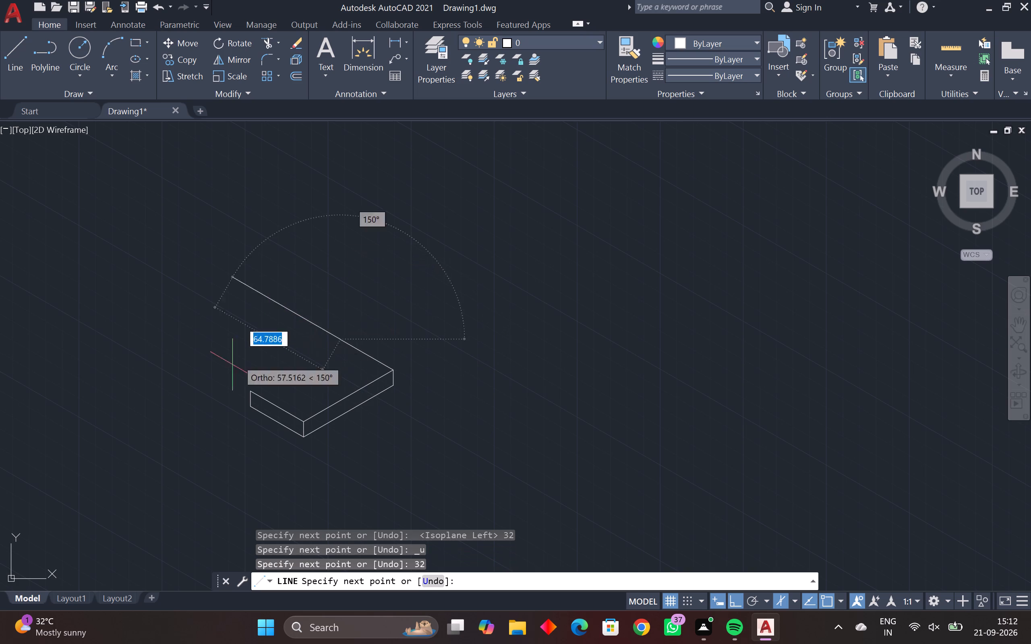
left_click(249, 391)
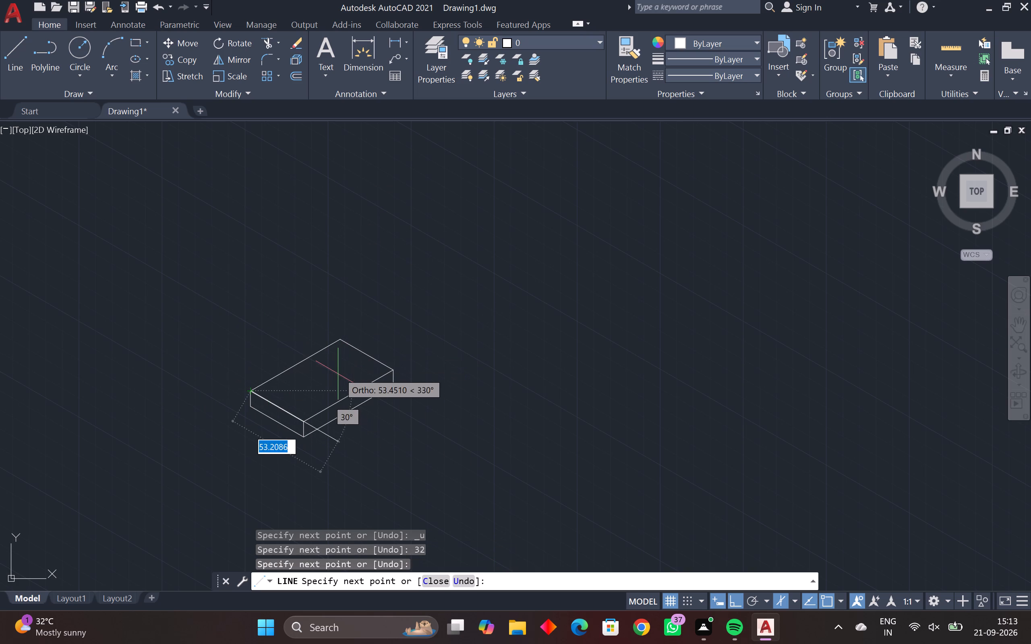
Inspect up close how the edges meet at the left corner of the block's top face, and end the line.
scroll(271, 373, "up", 2)
scroll(251, 403, "up", 2)
scroll(156, 453, "up", 2)
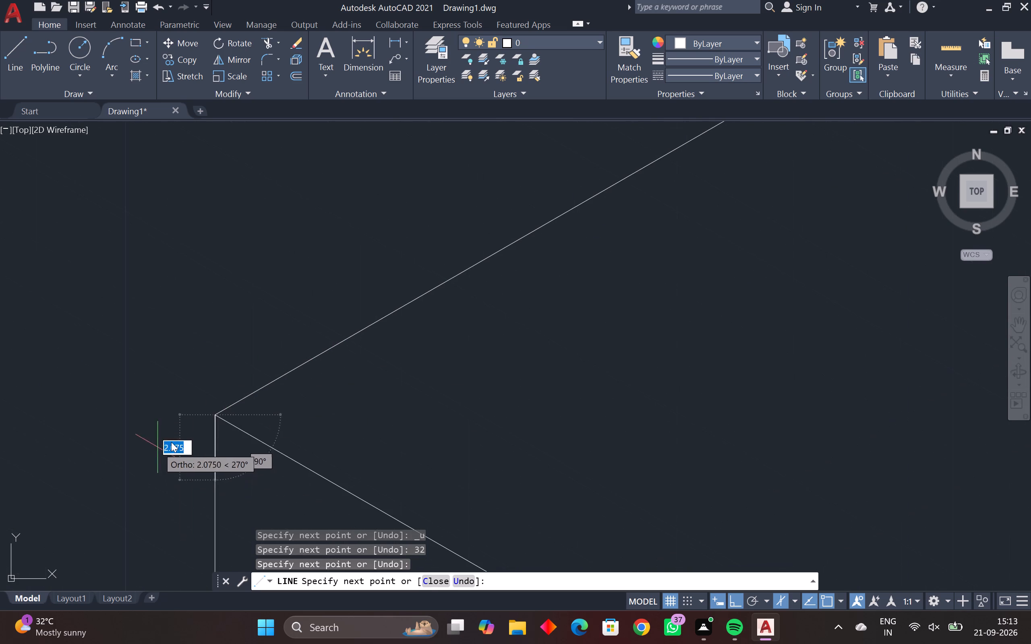
scroll(238, 429, "up", 3)
scroll(176, 379, "up", 2)
scroll(198, 417, "up", 3)
scroll(131, 445, "up", 2)
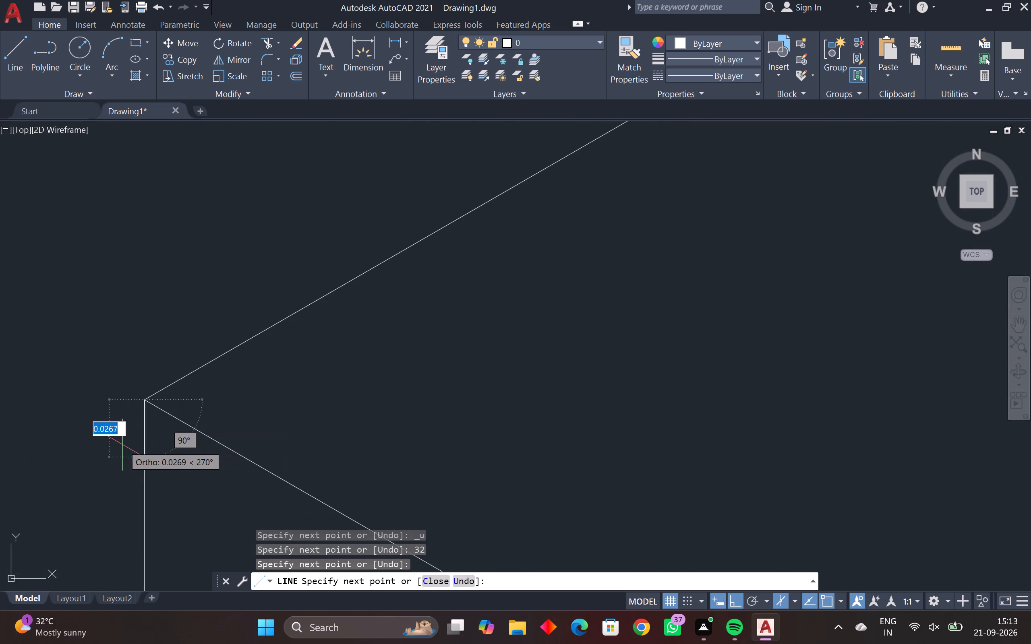
scroll(145, 408, "up", 6)
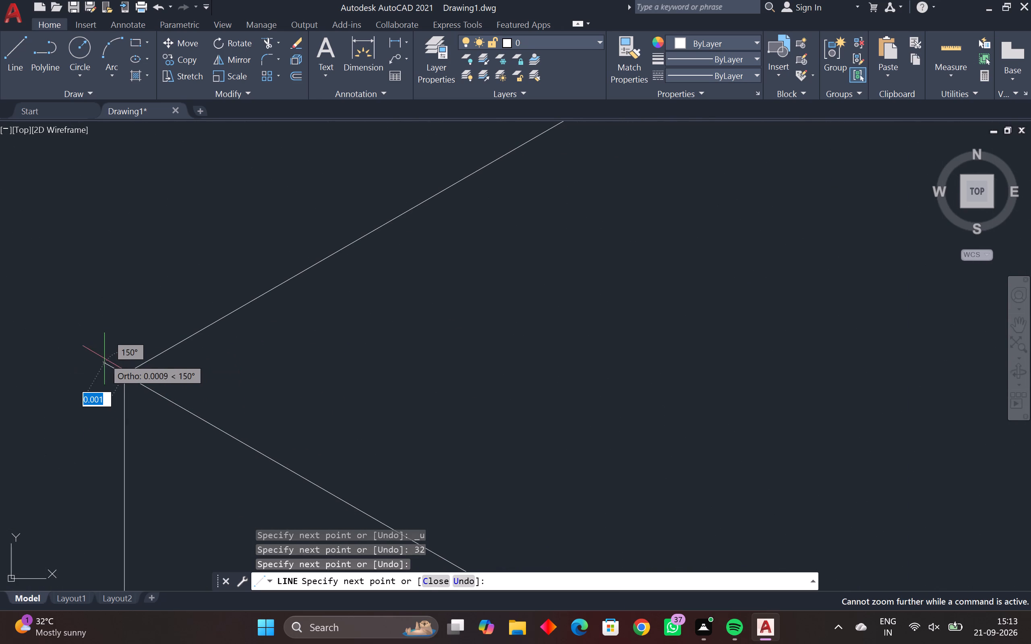
scroll(120, 373, "down", 2)
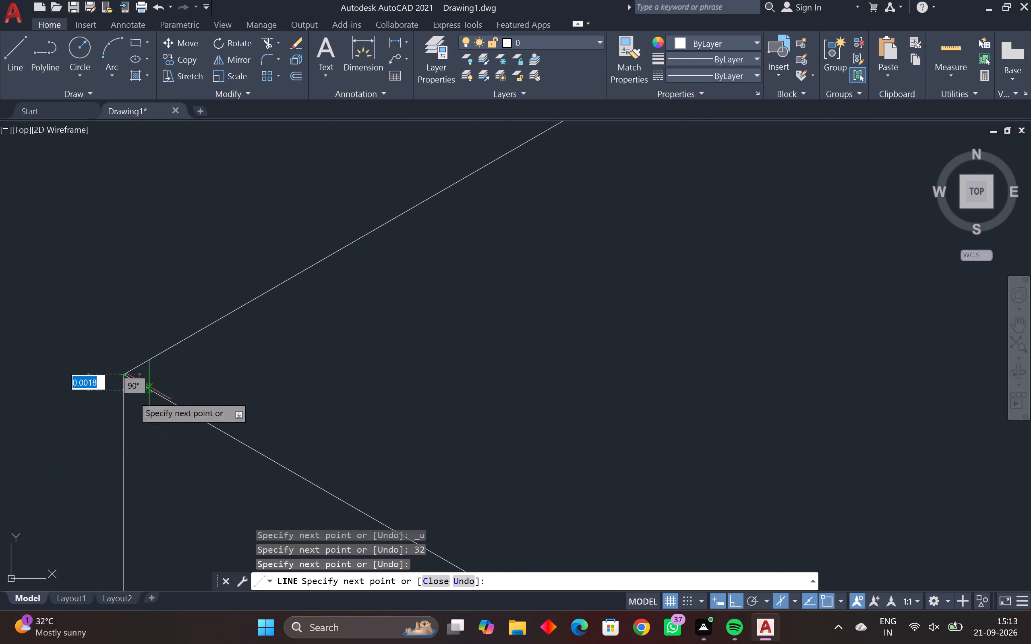
scroll(287, 359, "down", 3)
scroll(213, 421, "down", 2)
middle_click_drag(208, 427, 437, 354)
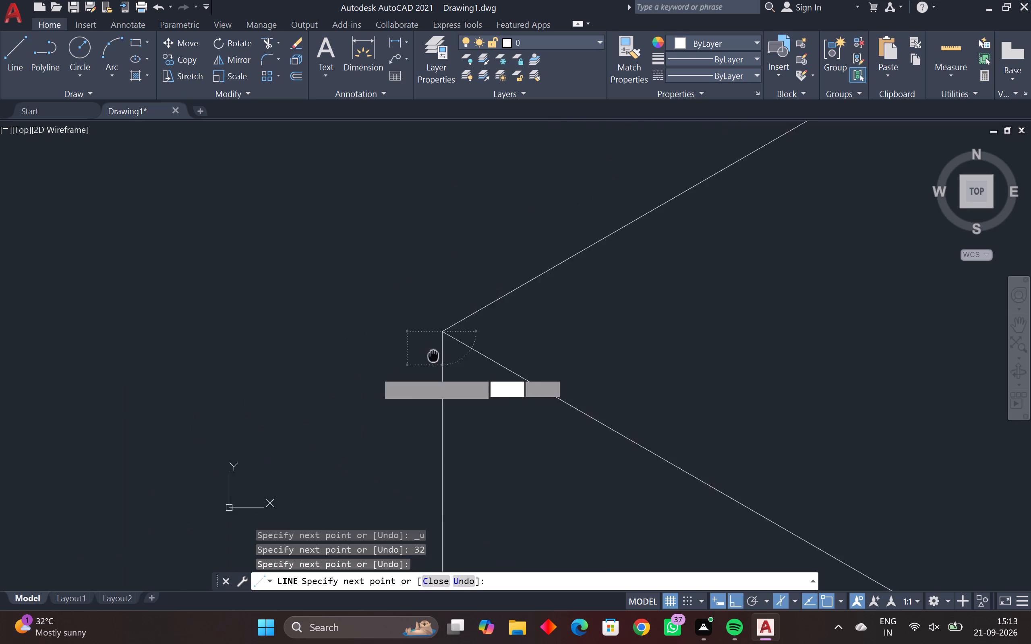
middle_click_drag(437, 354, 438, 353)
scroll(439, 354, "down", 17)
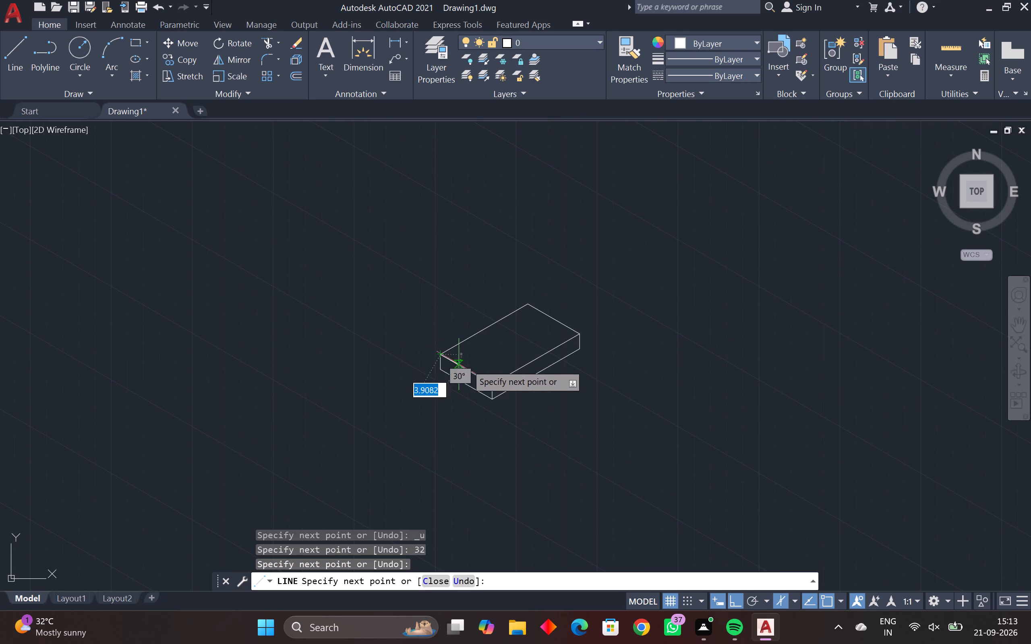
middle_click_drag(493, 355, 324, 379)
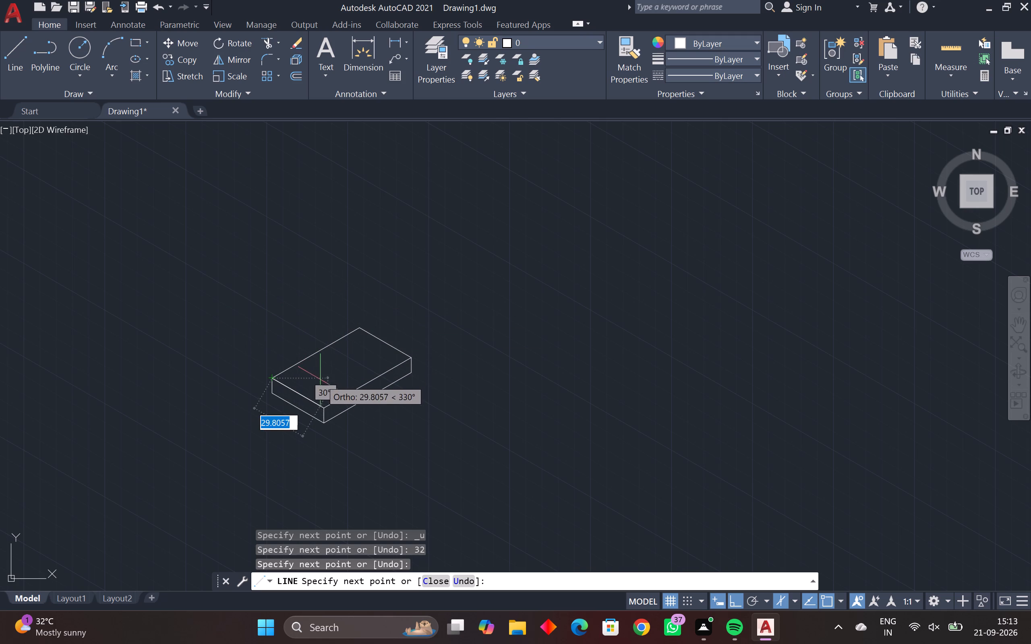
key("Escape")
Draw two consecutive 19-unit vertical line segments upward from the midpoint of the top face's rear 54-unit edge.
key("l")
key("space")
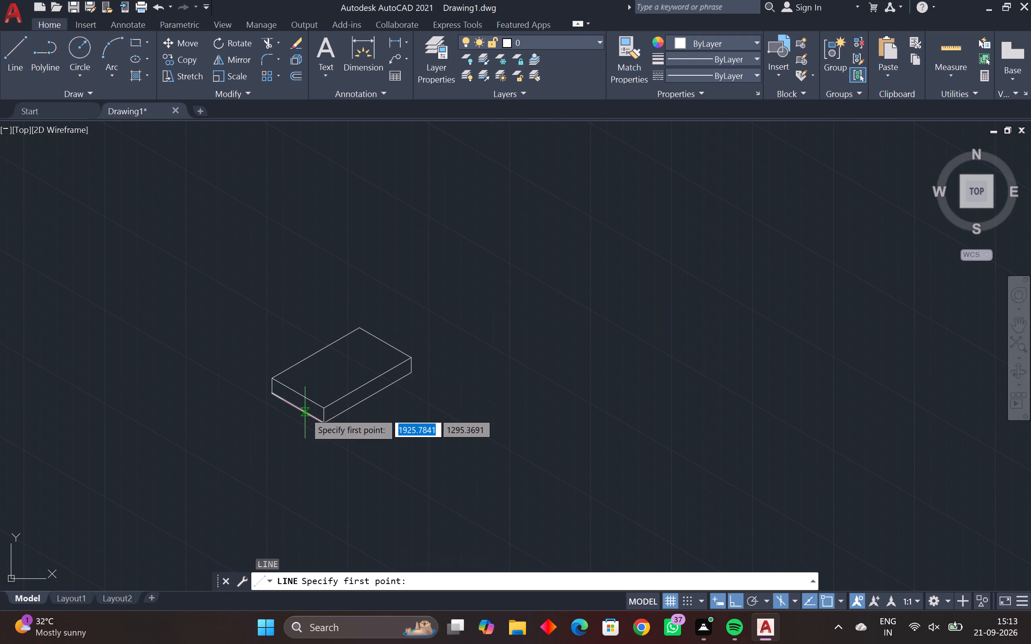
left_click(318, 352)
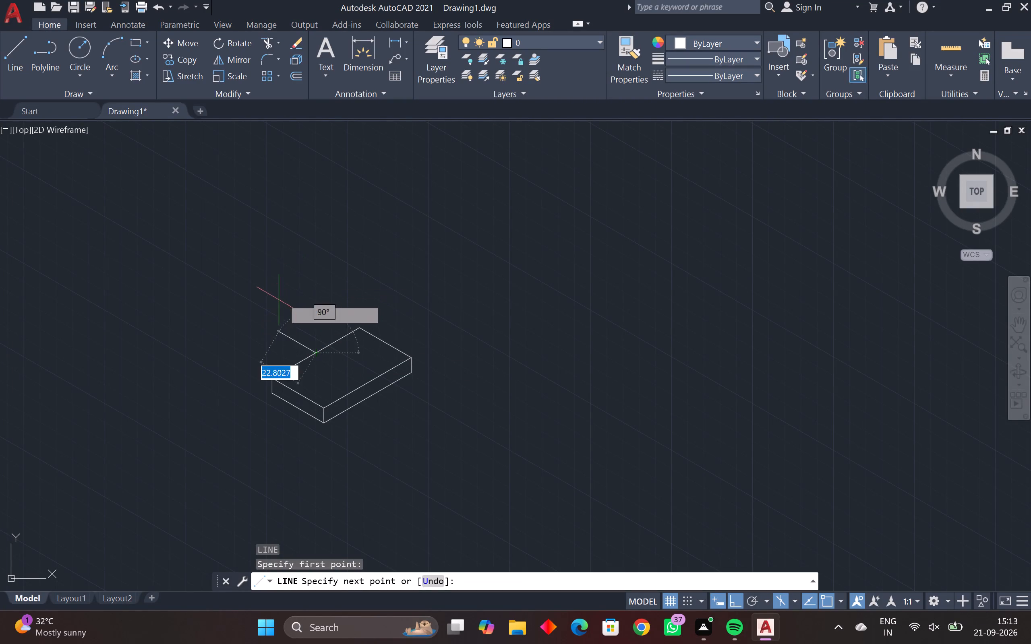
type("19")
key("Return")
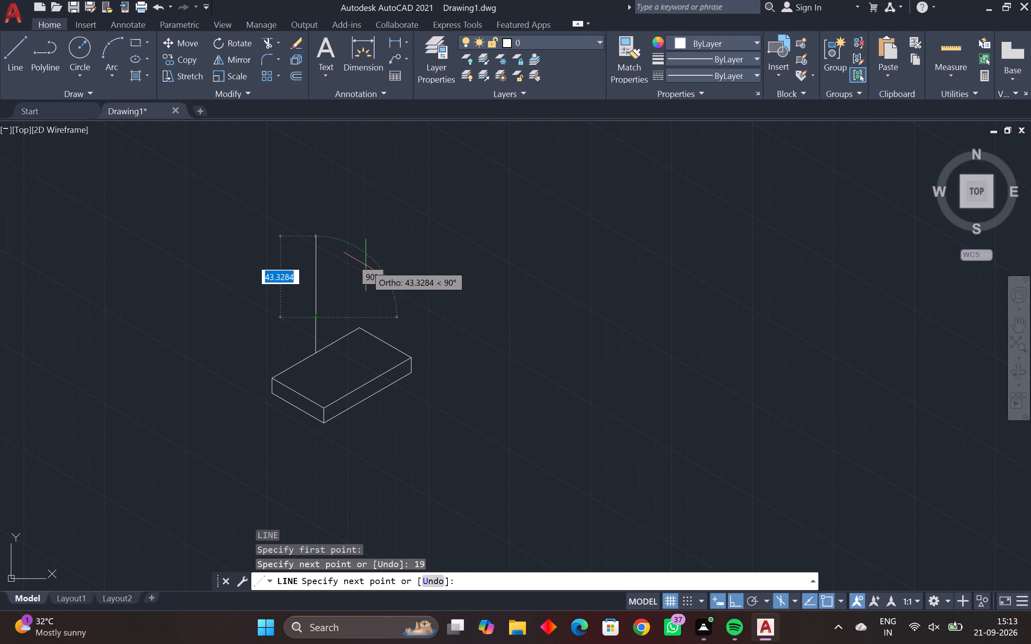
key("1")
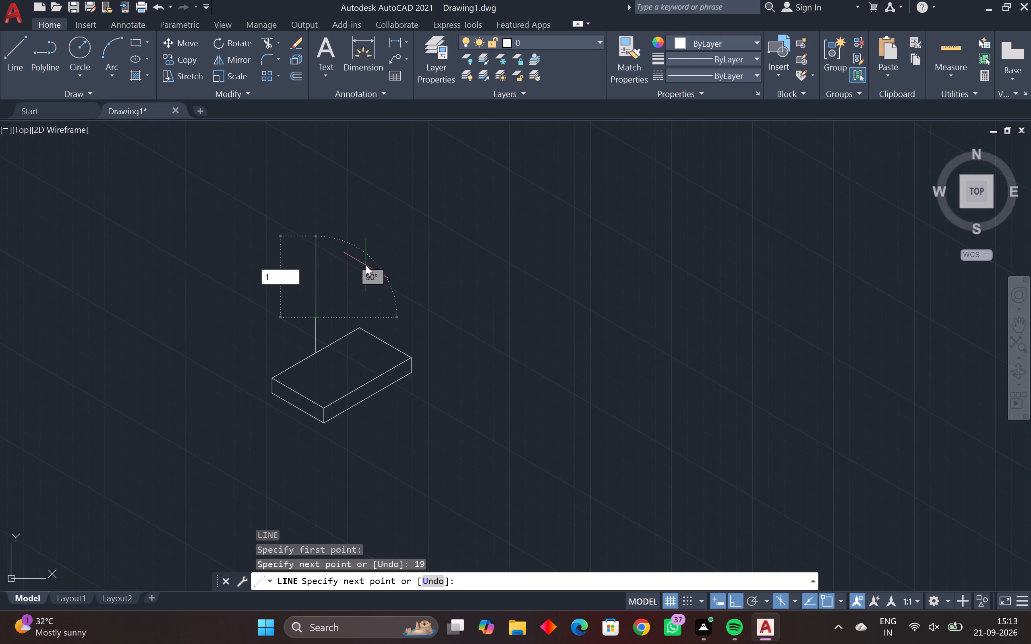
key("9")
key("Return")
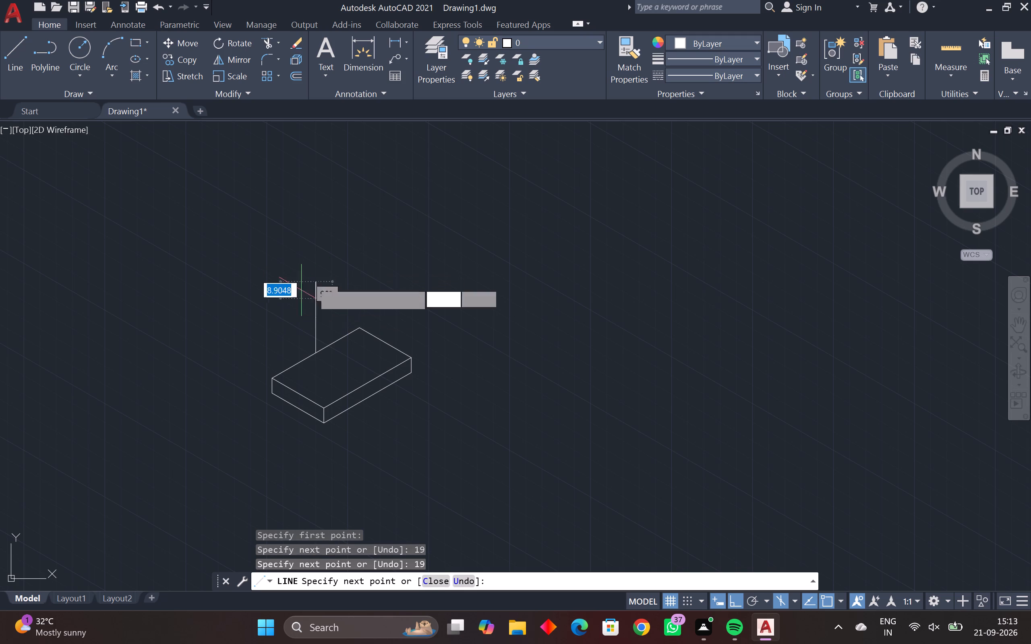
key("Escape")
key("Escape")
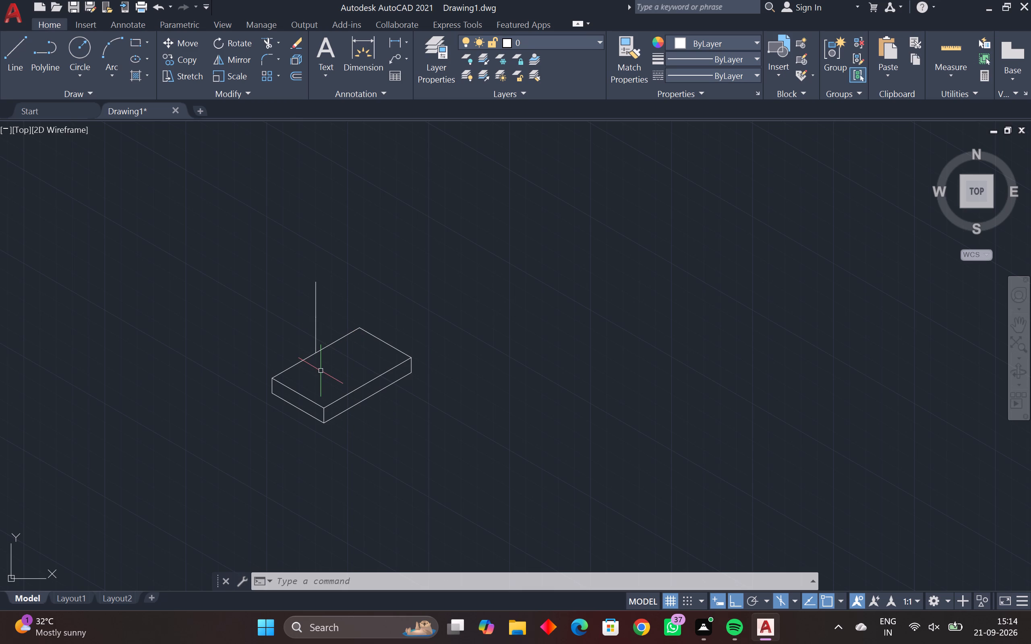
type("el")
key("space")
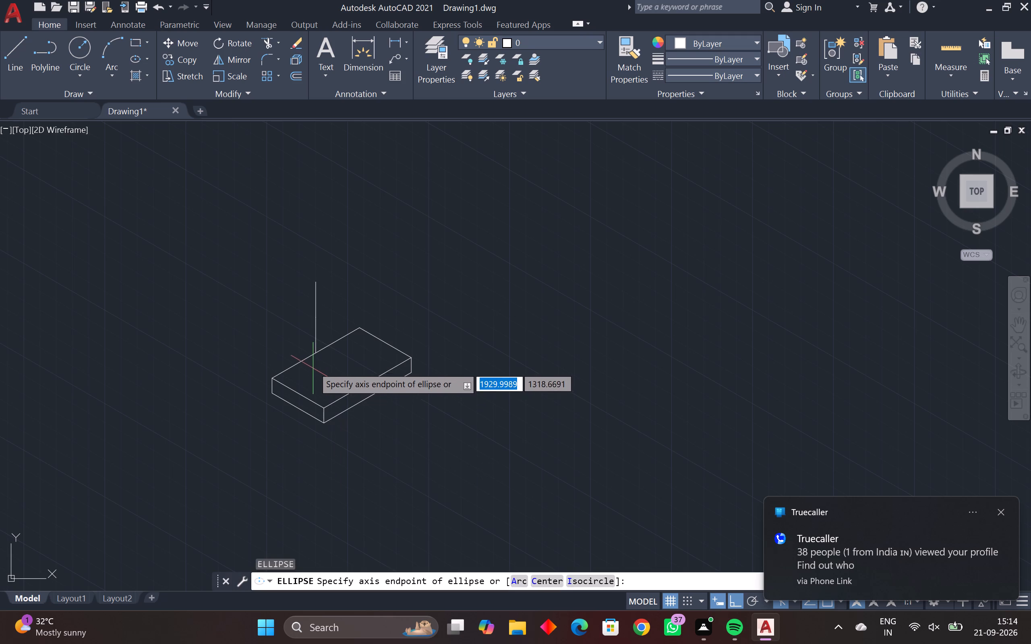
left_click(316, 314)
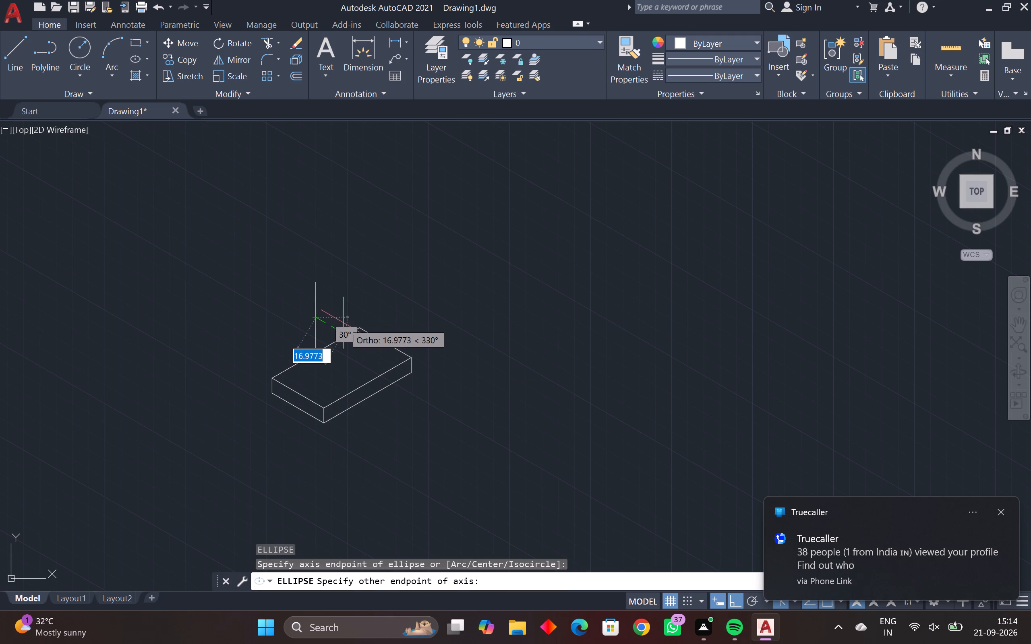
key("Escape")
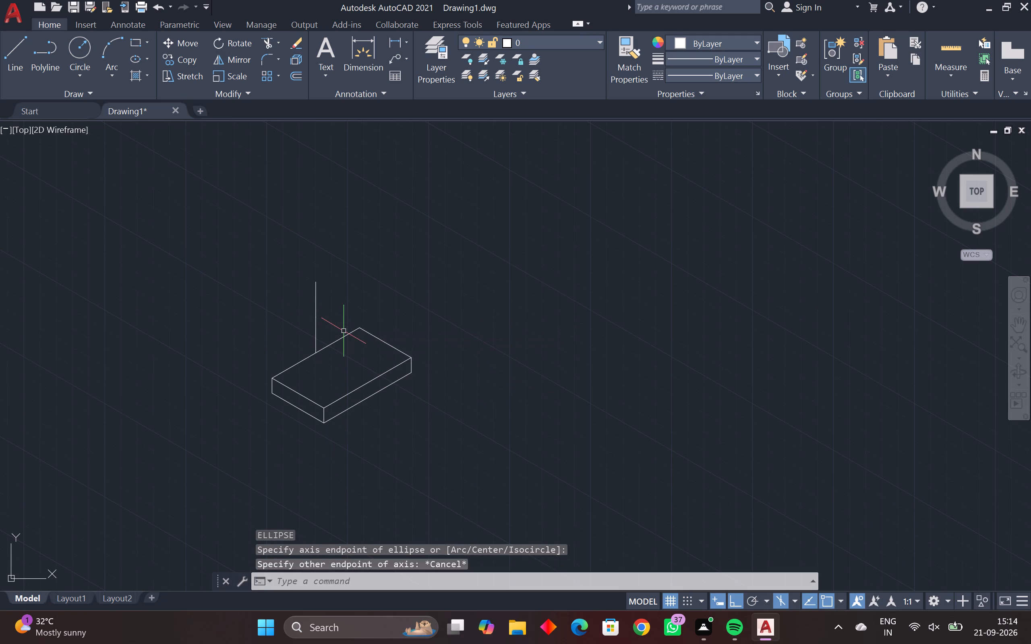
Draw an isocircle of radius 11 on the right isoplane, centred where the two vertical segments meet.
key("space")
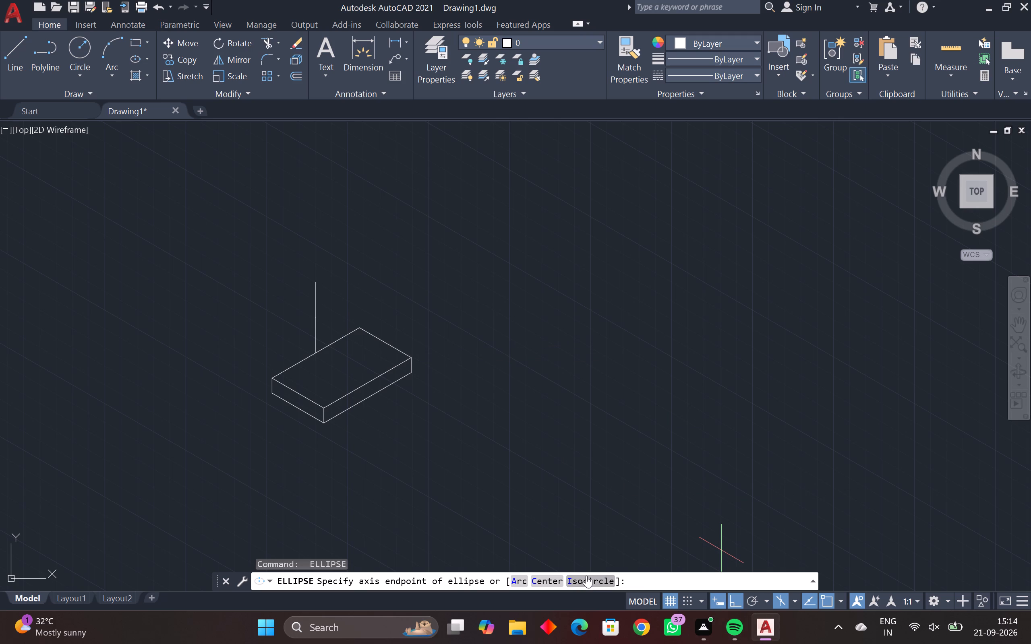
left_click(586, 578)
left_click(313, 320)
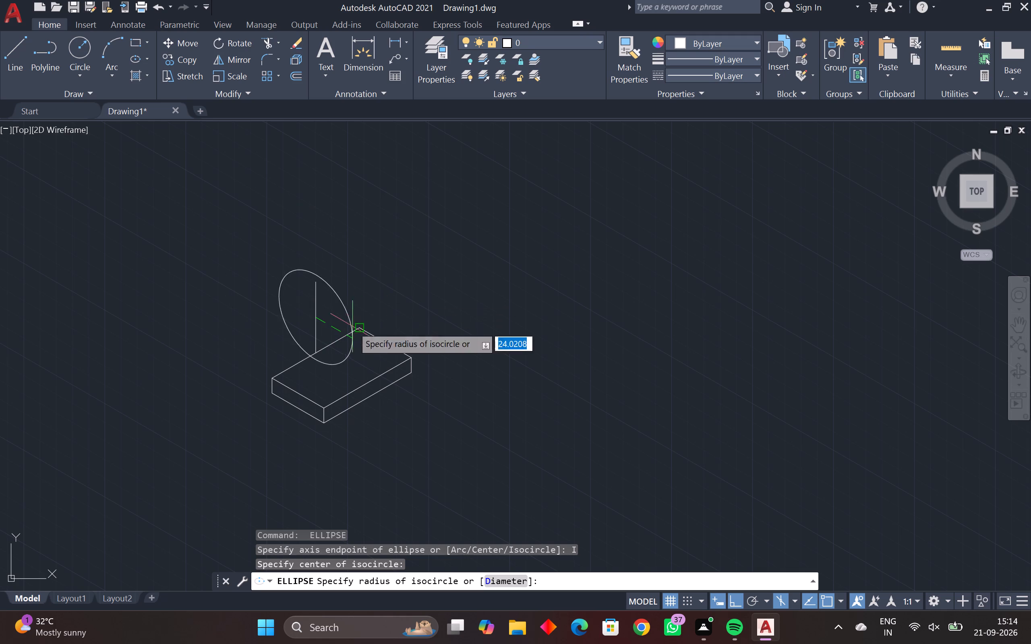
key("F5")
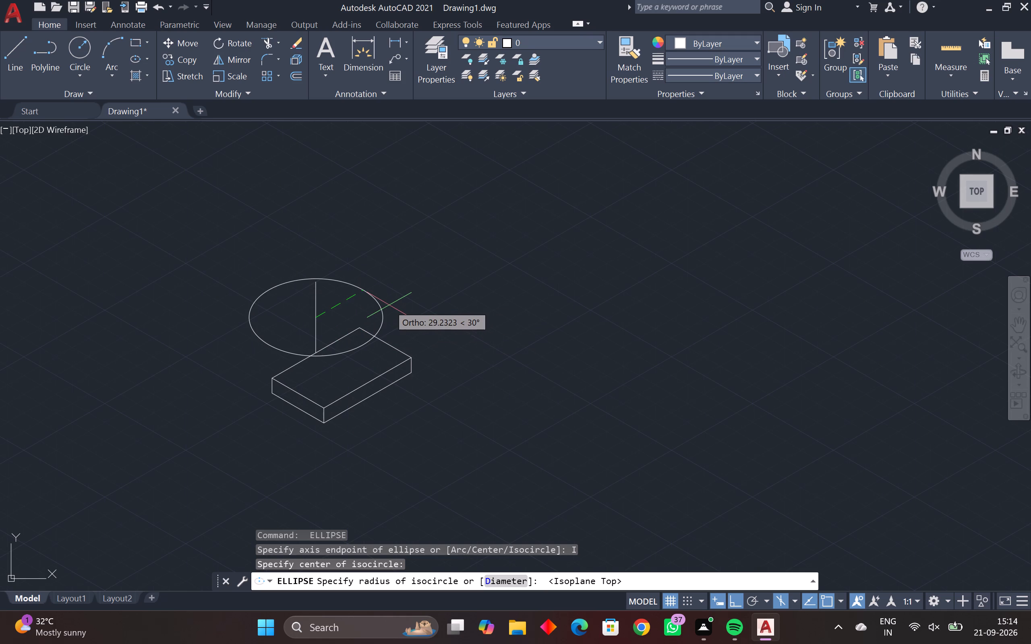
key("F5")
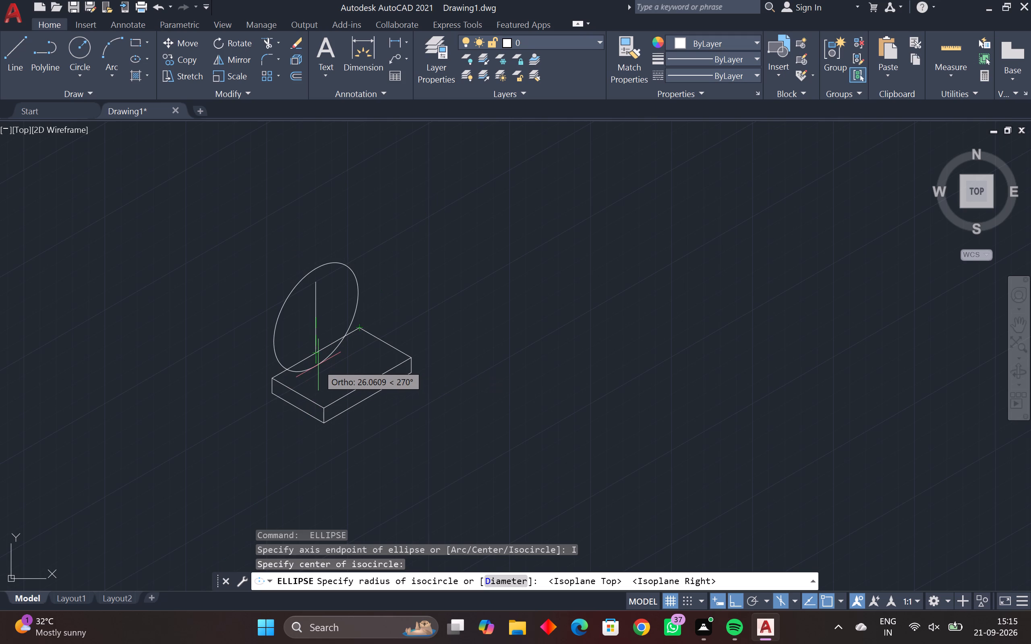
type("11")
key("Return")
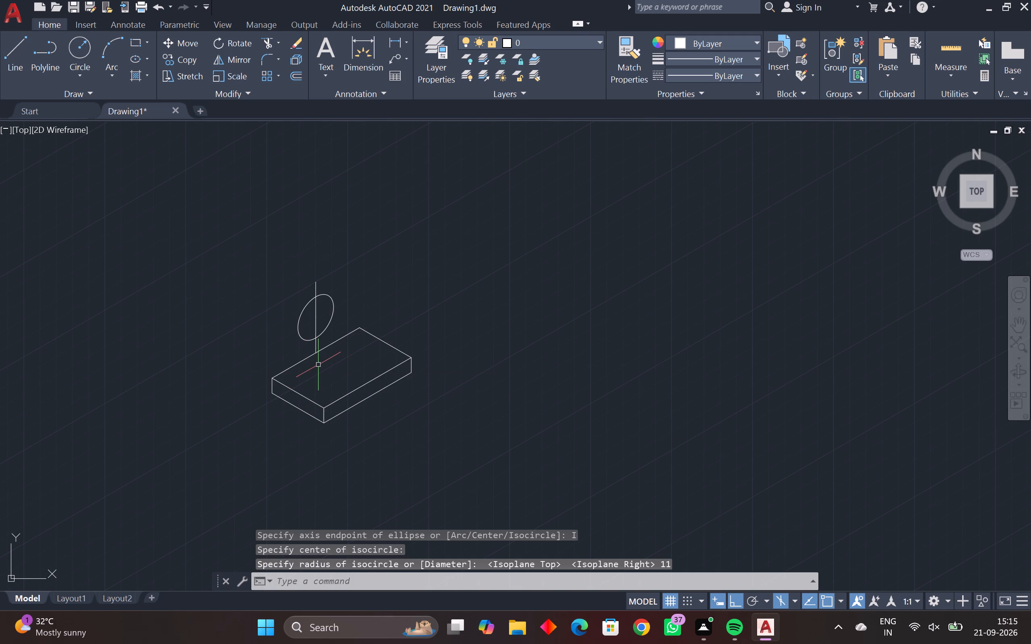
Move the isocircle from its centre 10 units along the 330° axis on the left isoplane.
scroll(312, 352, "up", 1)
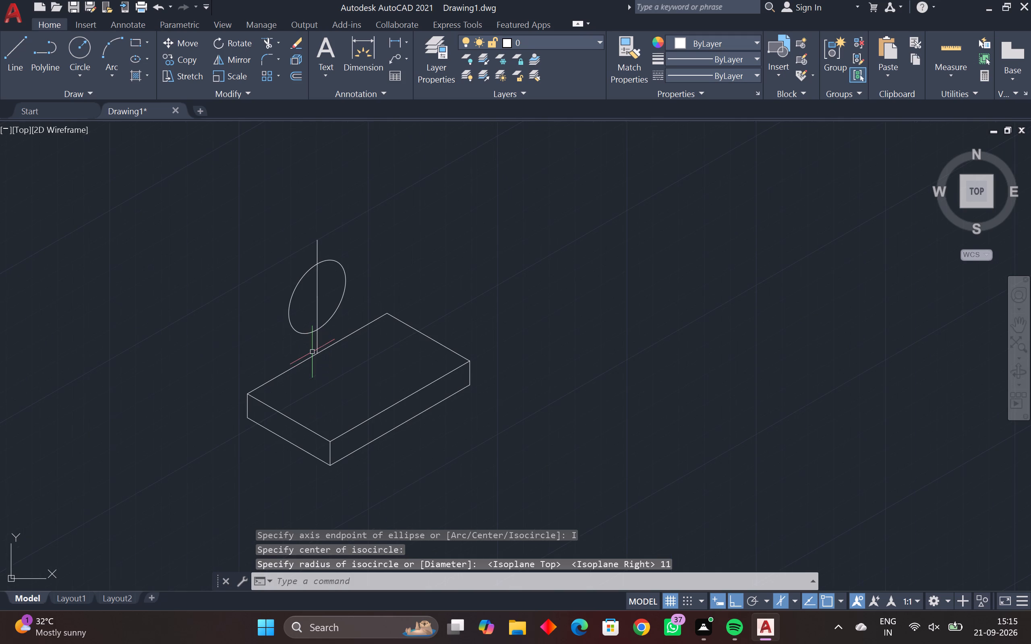
scroll(312, 352, "up", 1)
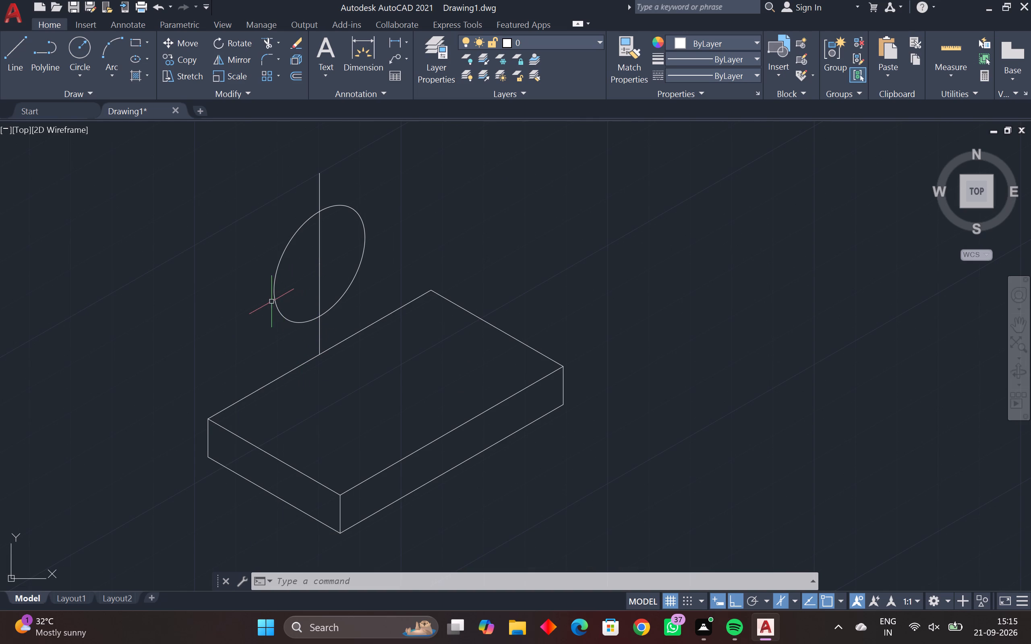
left_click_drag(284, 305, 275, 312)
left_click(262, 316)
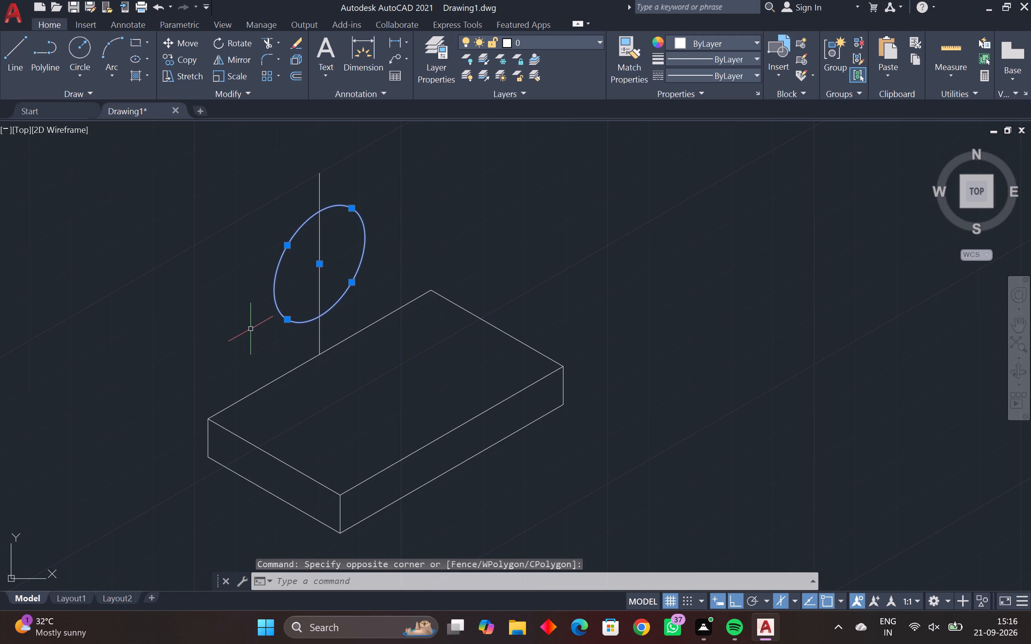
type("m")
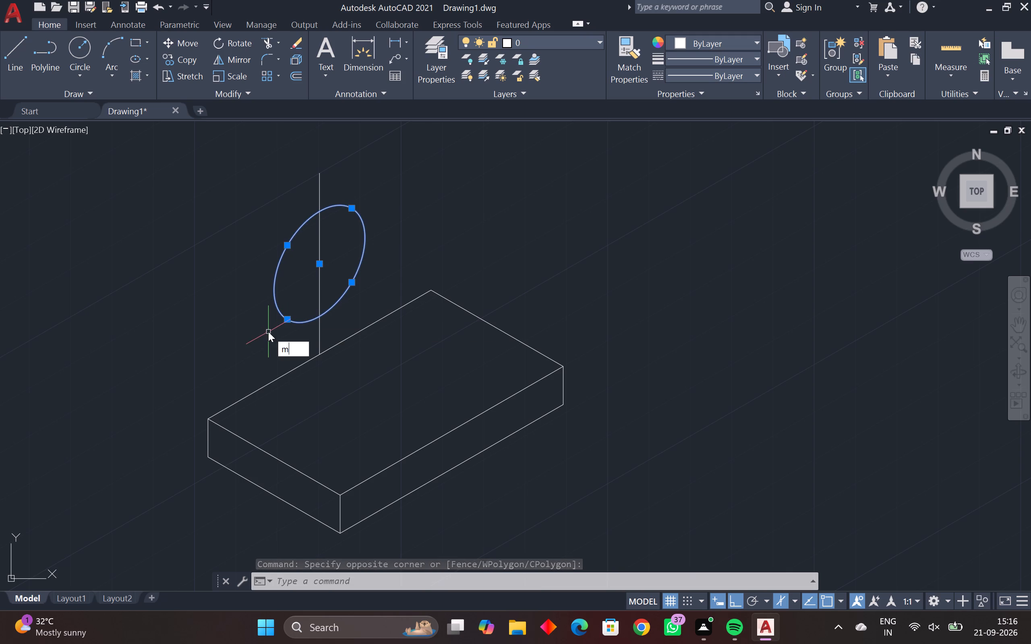
key("space")
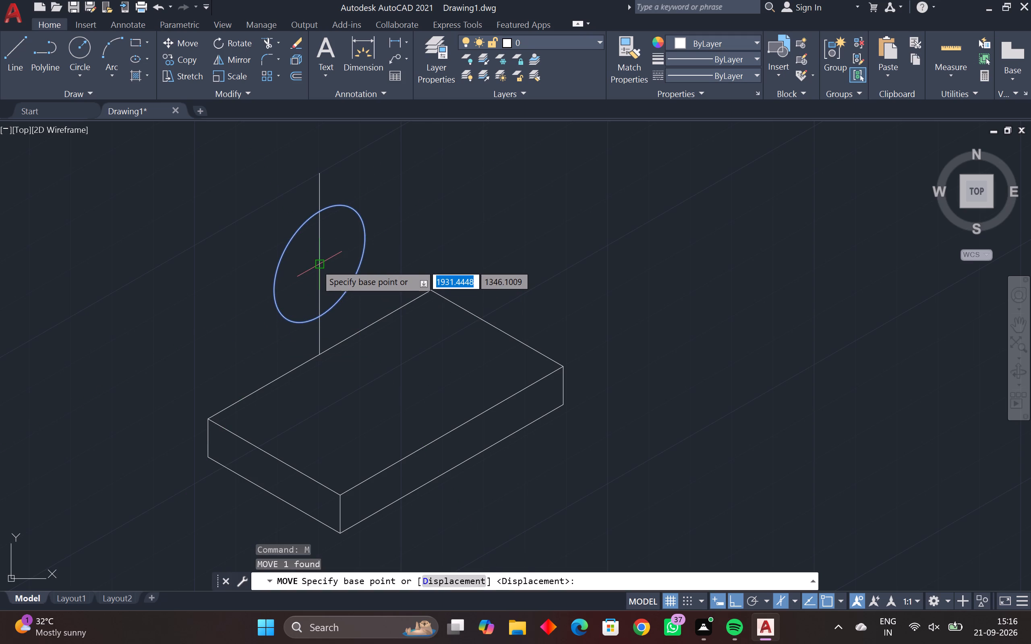
left_click(316, 264)
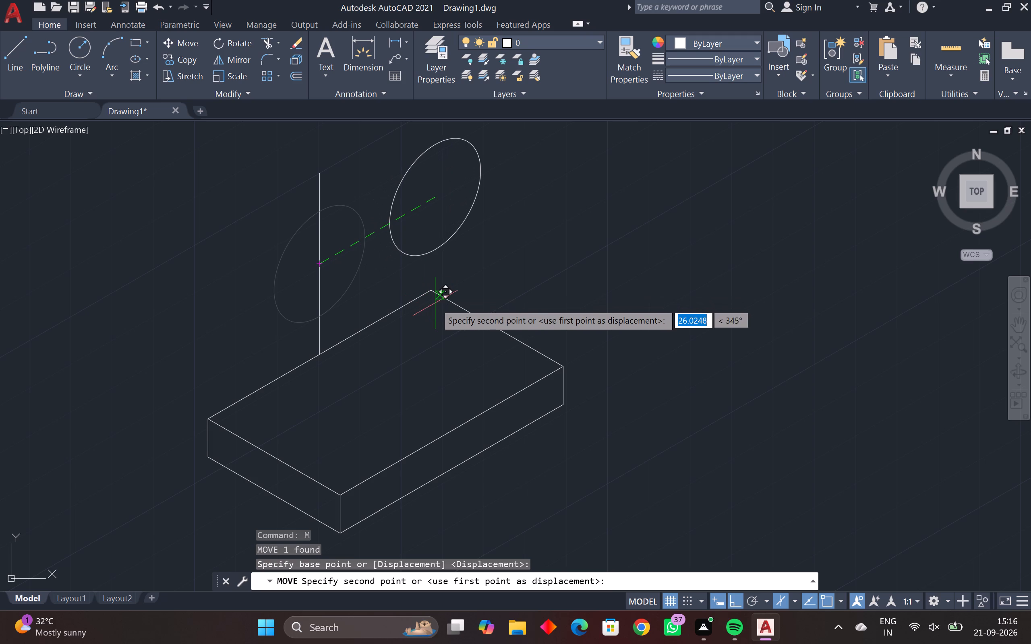
key("F5")
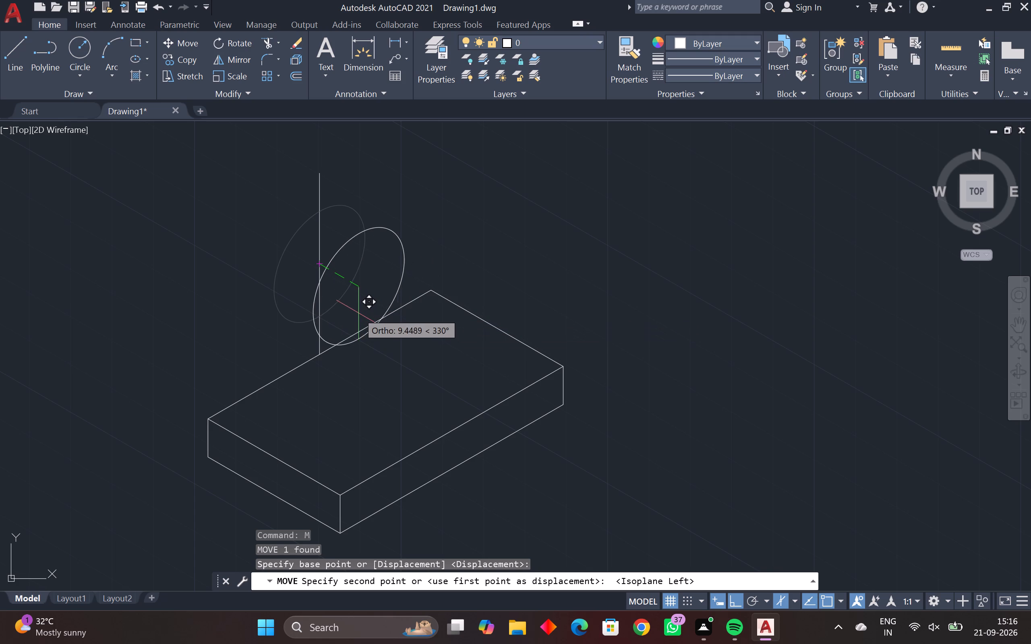
type("10")
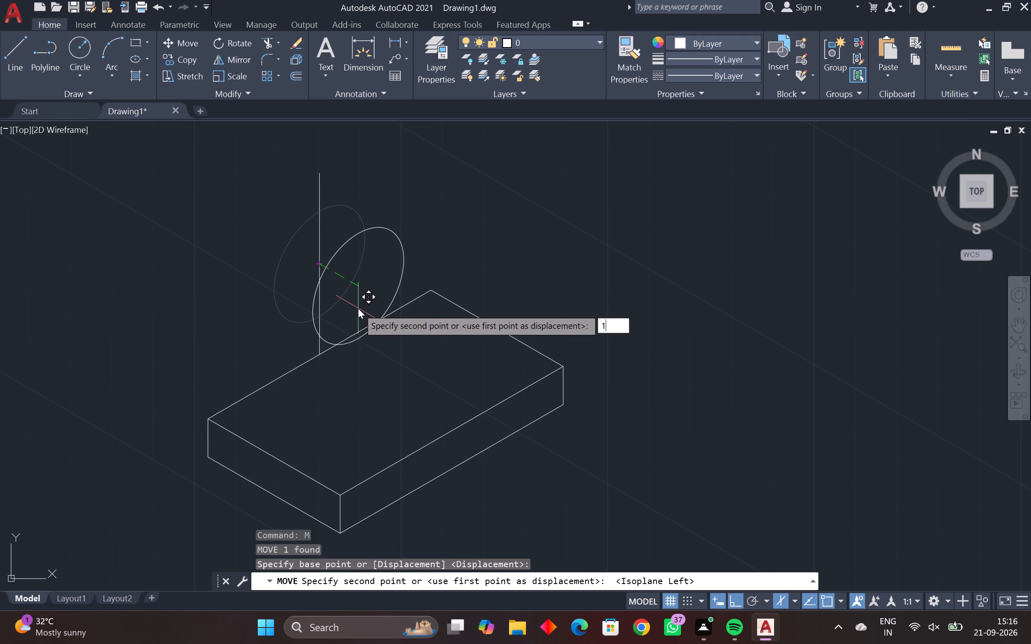
key("Return")
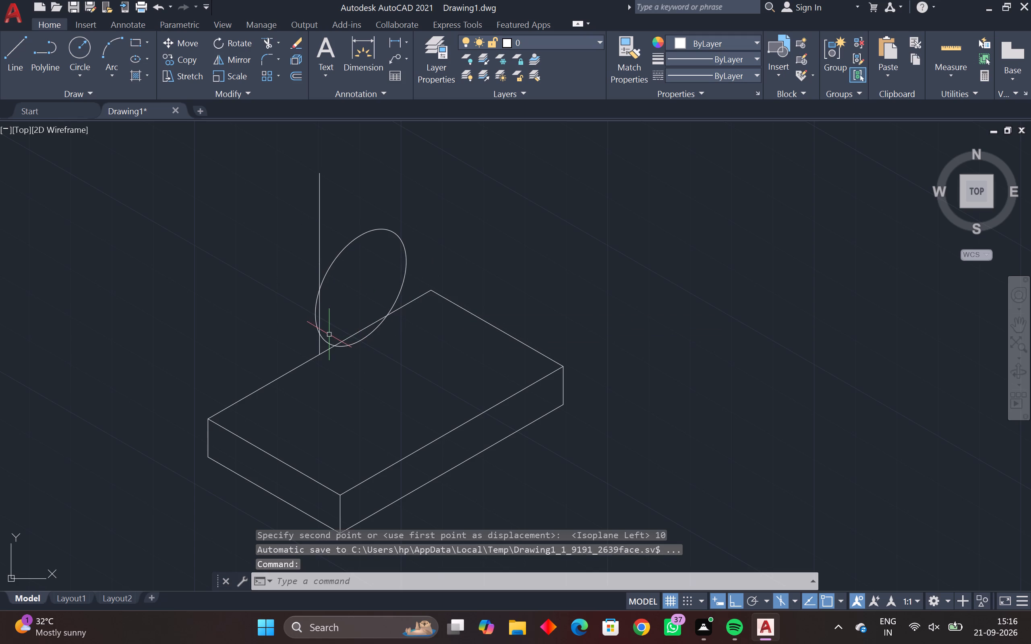
Draw a concentric isocircle of radius 7 inside the existing isocircle, on the right isoplane.
scroll(335, 361, "up", 1)
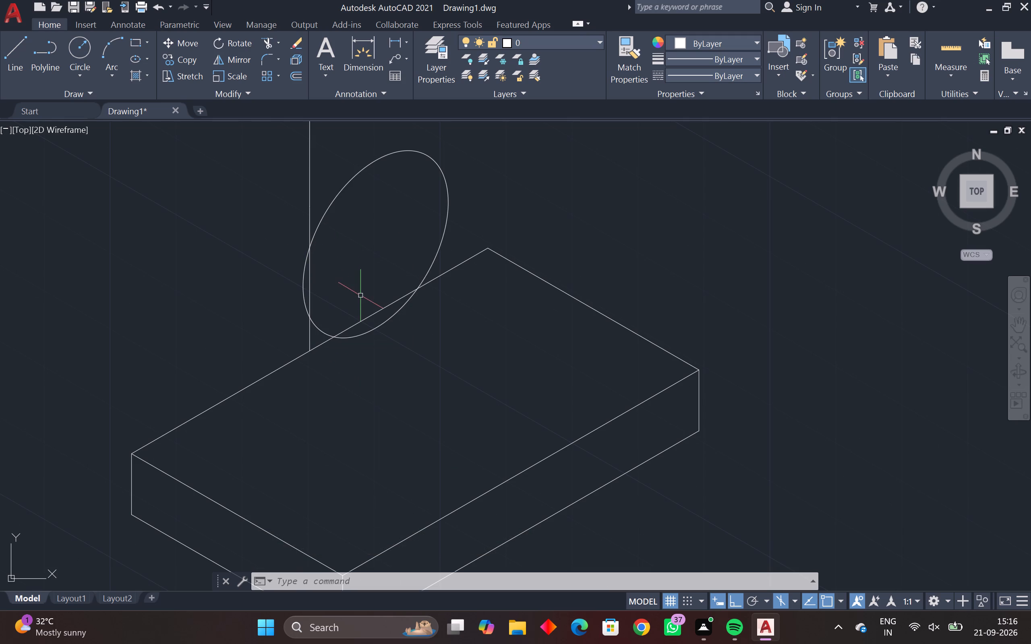
key("e")
type("l")
key("space")
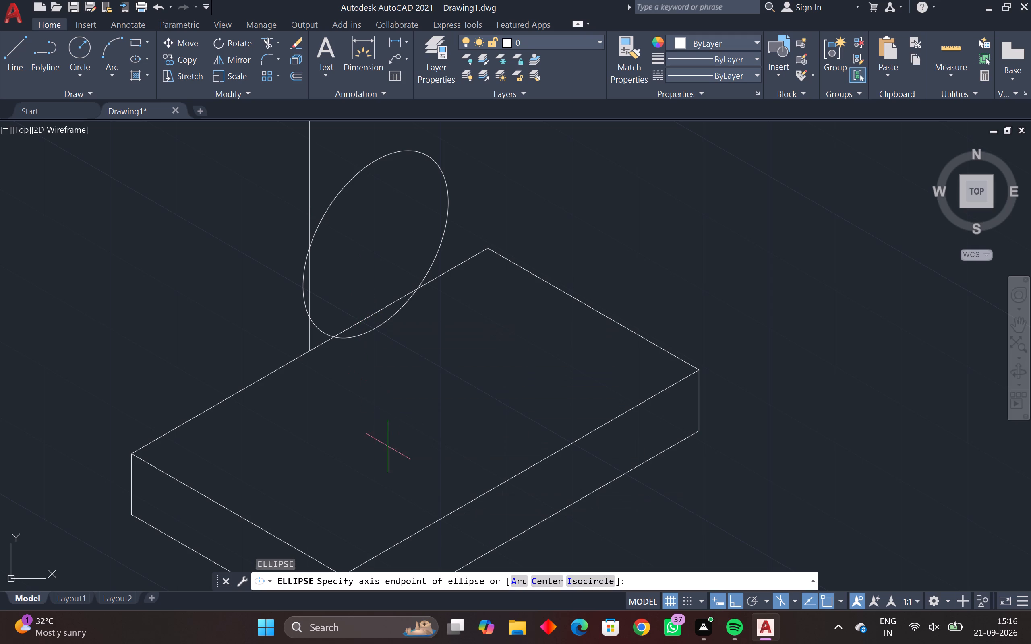
left_click(607, 577)
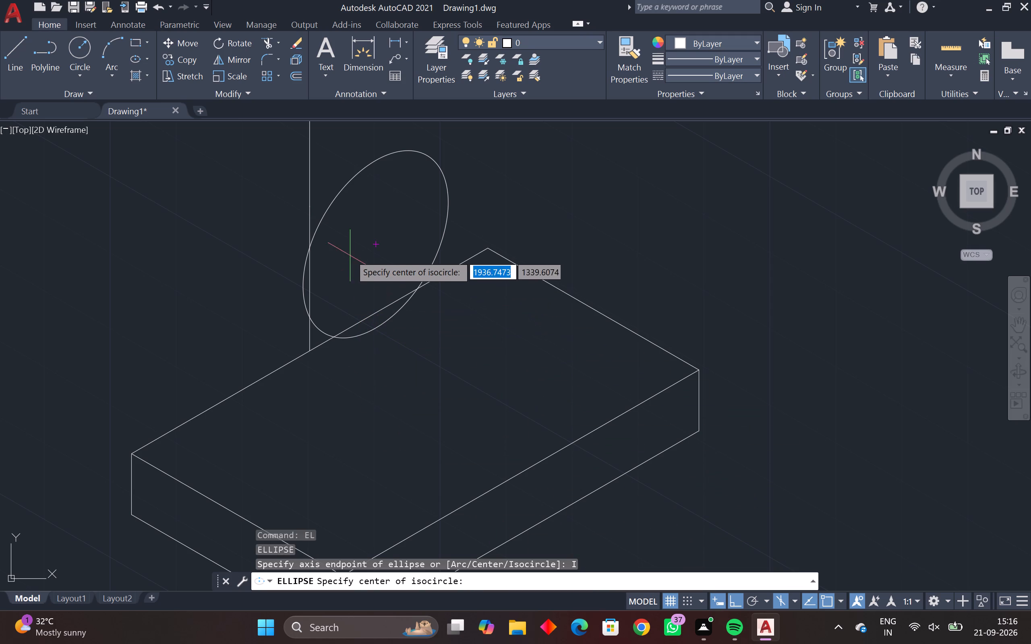
left_click(373, 242)
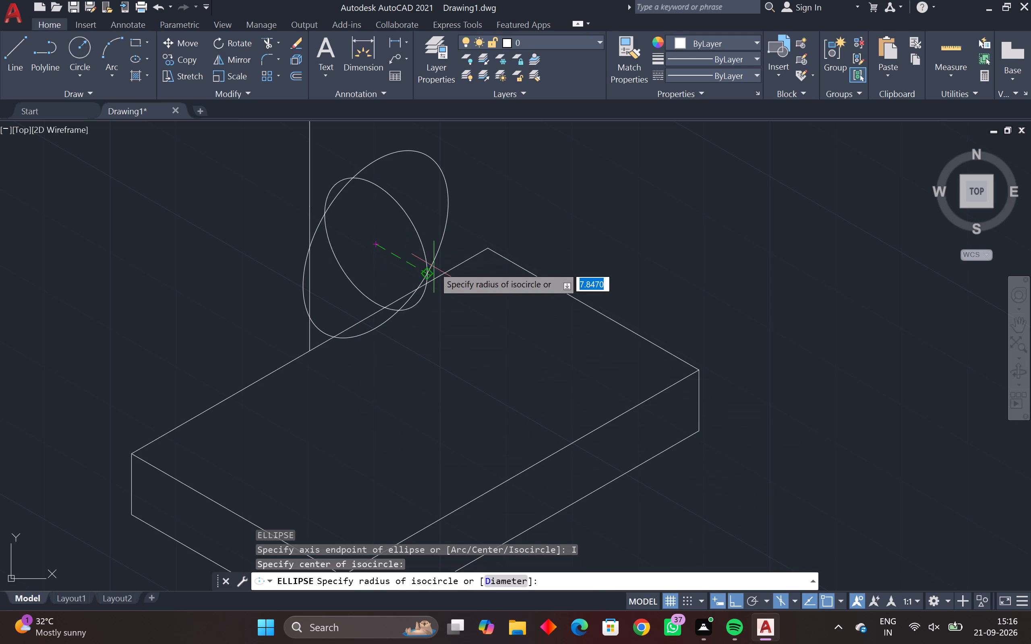
key("F5")
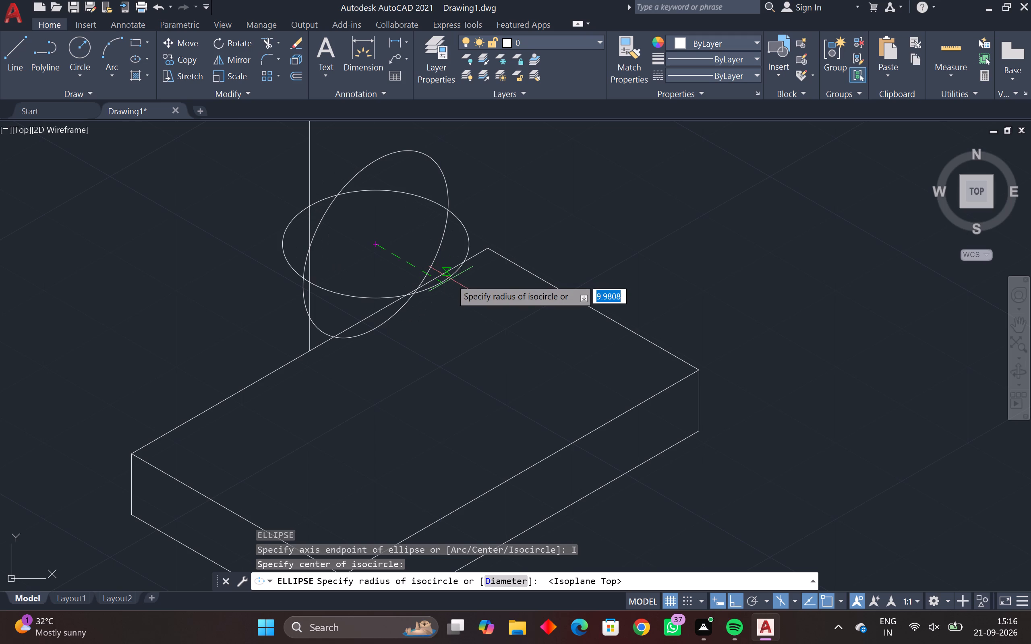
key("F4")
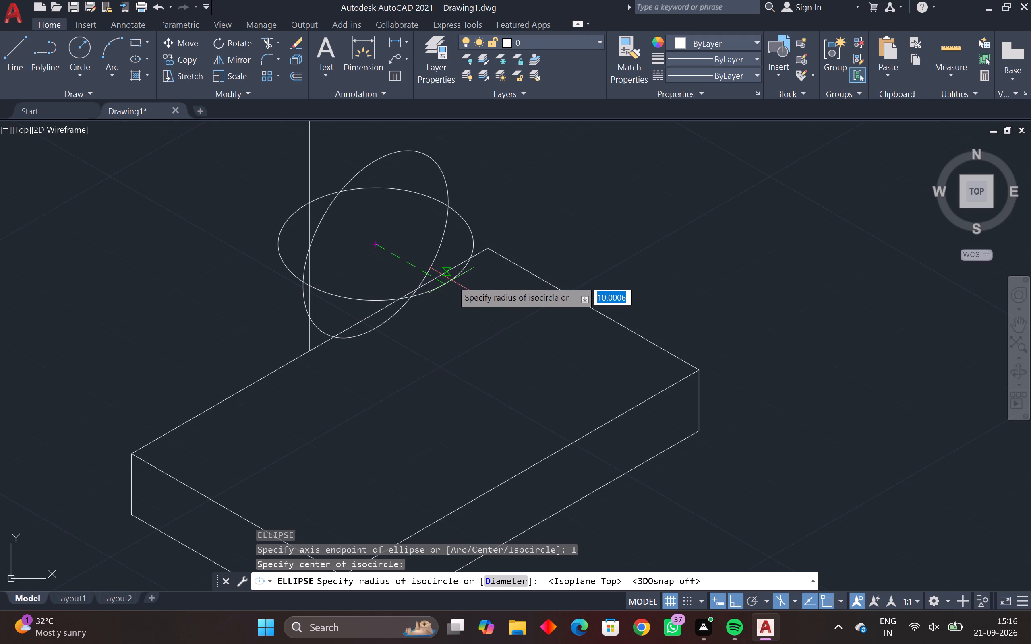
key("F4")
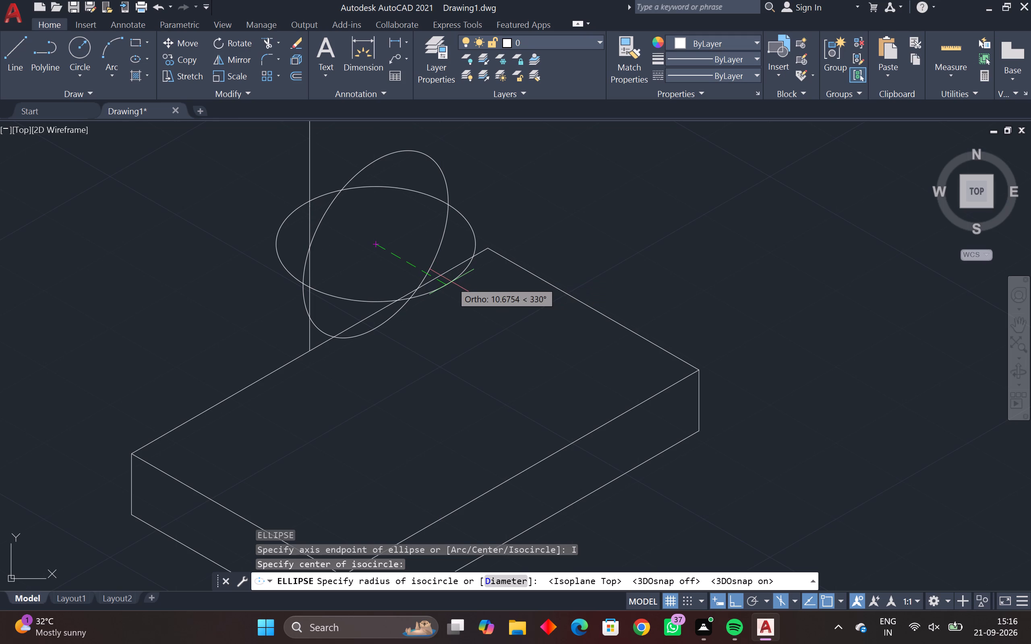
key("F5")
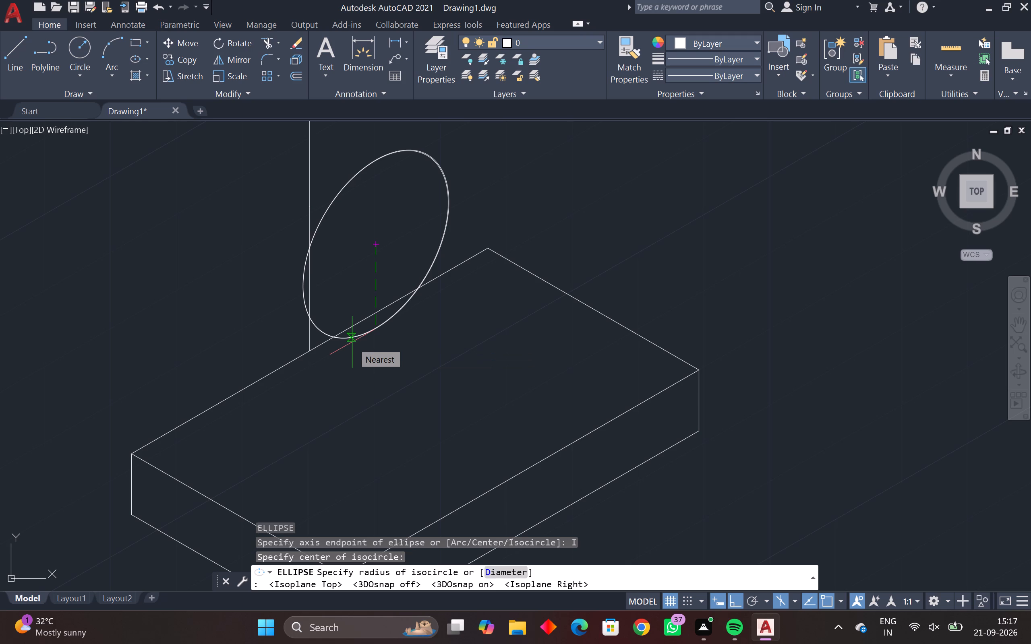
scroll(352, 342, "up", 1)
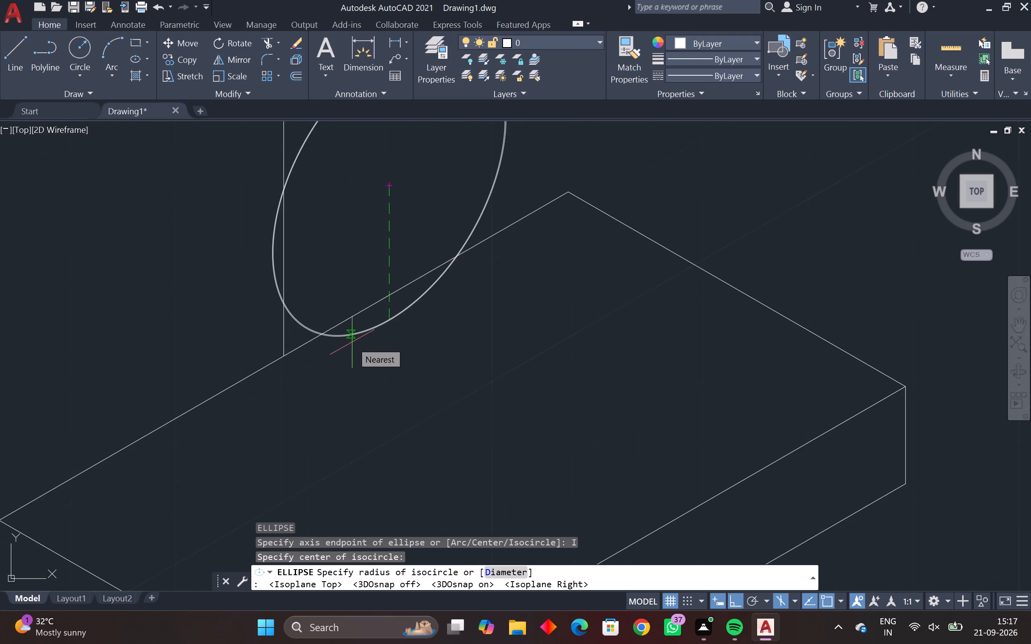
scroll(352, 342, "up", 3)
scroll(352, 342, "down", 3)
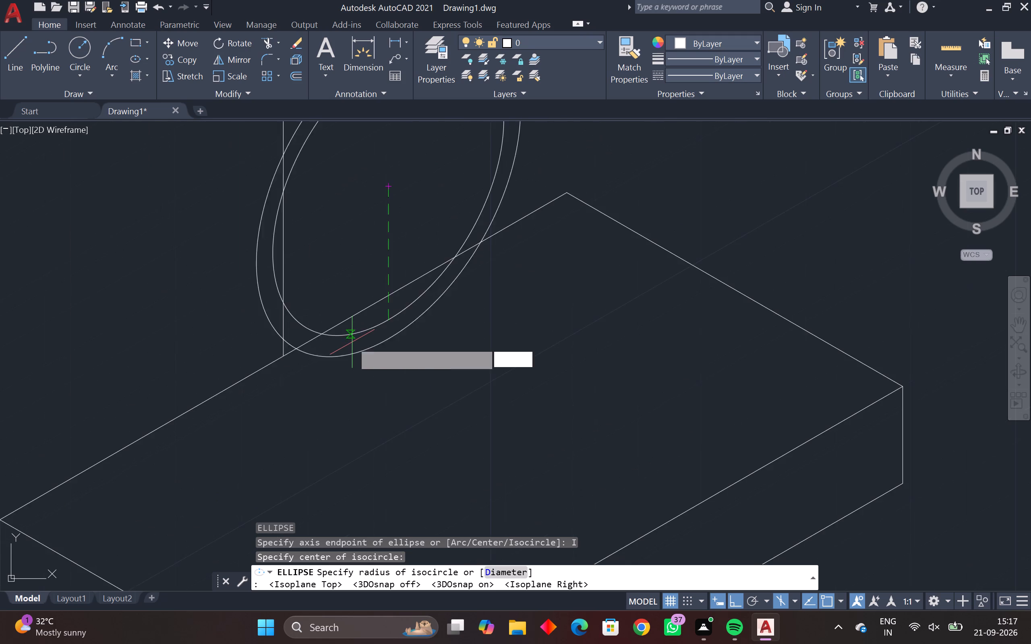
scroll(352, 345, "down", 4)
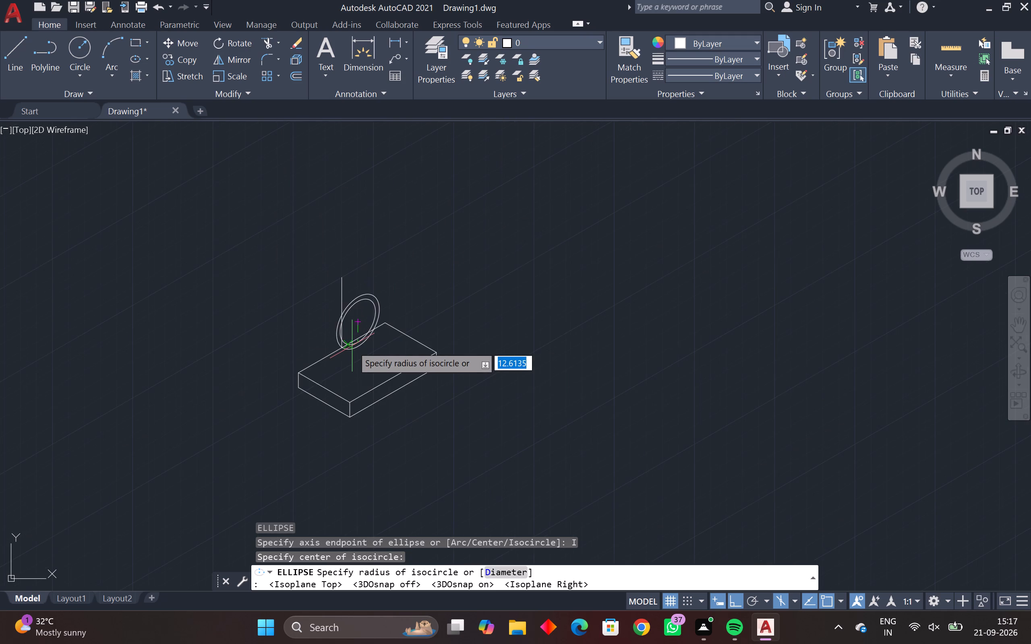
scroll(352, 346, "up", 10)
scroll(352, 346, "down", 2)
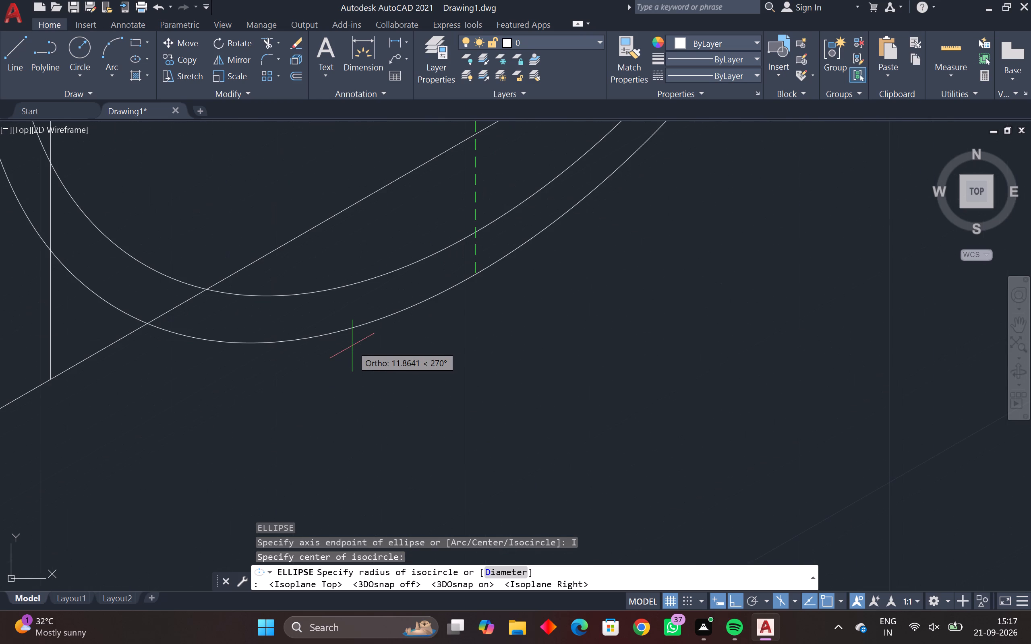
scroll(352, 346, "down", 5)
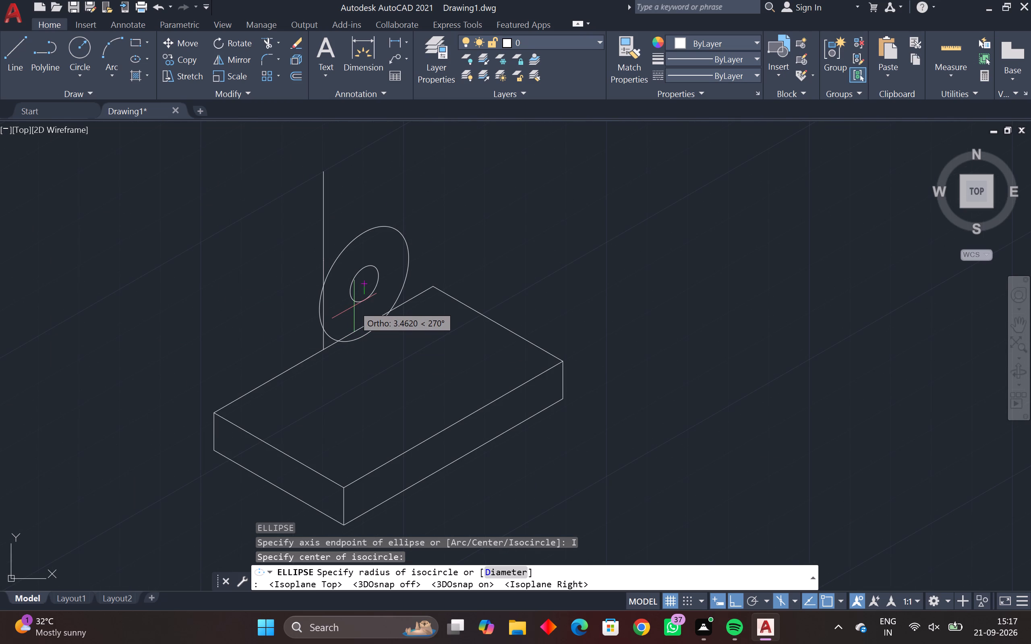
key("7")
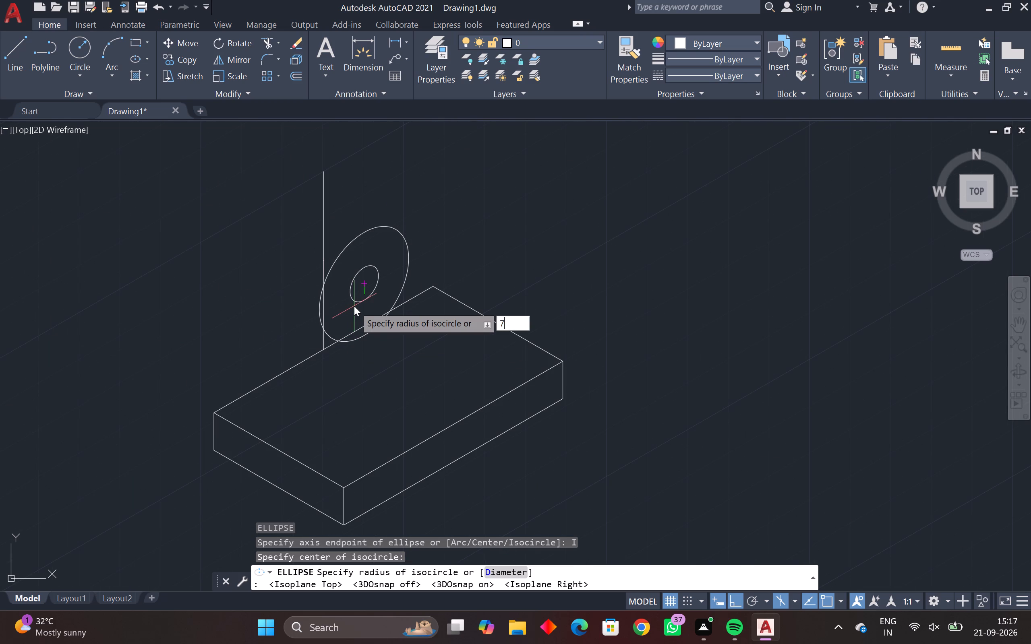
key("Return")
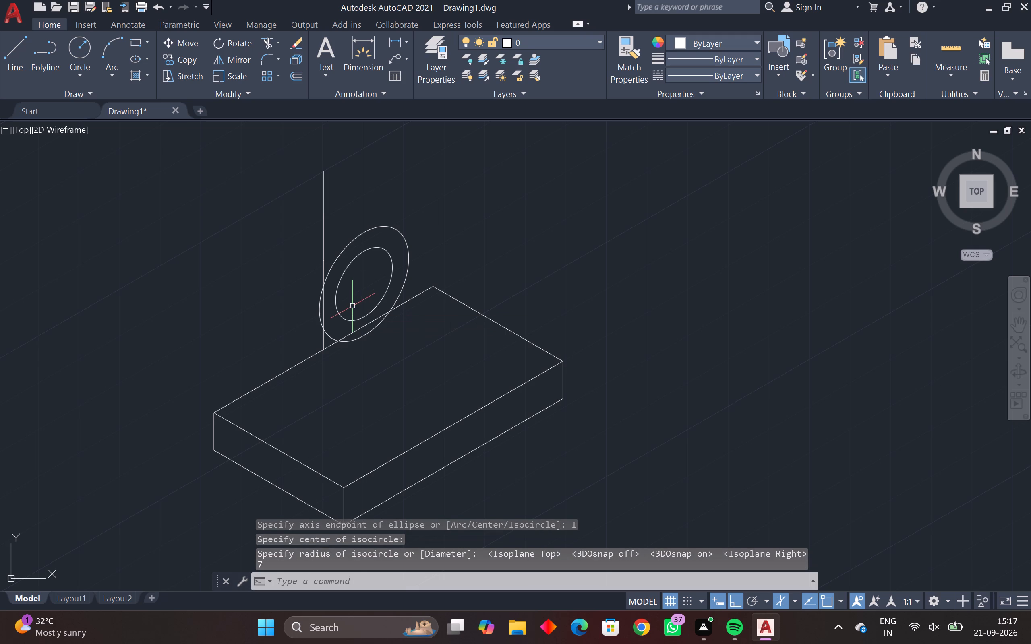
Copy the outer isocircle from its centre 10 units along the 150° axis on the left isoplane.
scroll(336, 312, "up", 1)
scroll(336, 312, "down", 1)
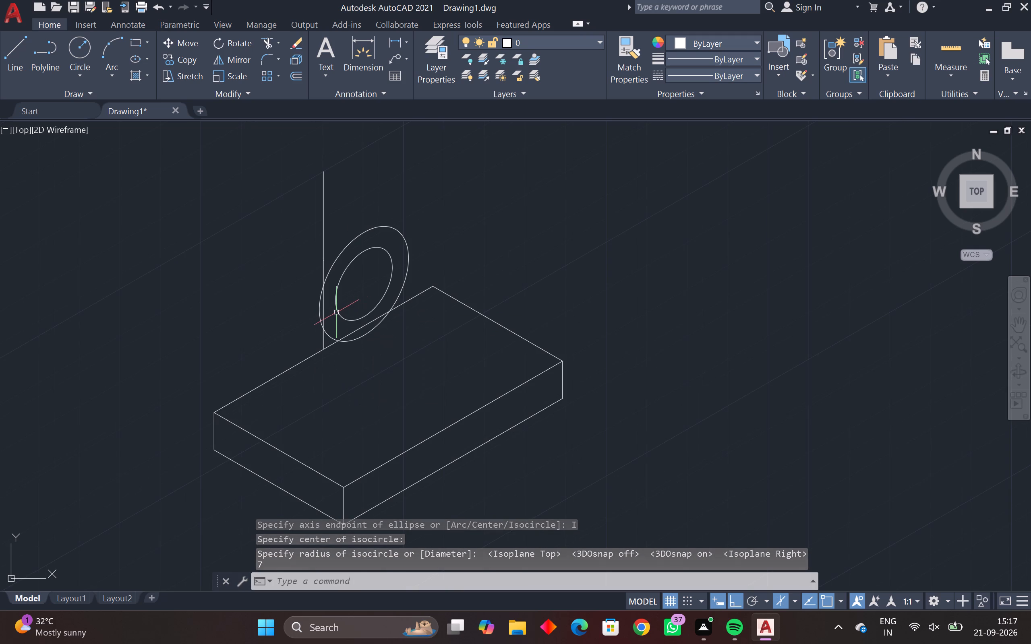
left_click(321, 326)
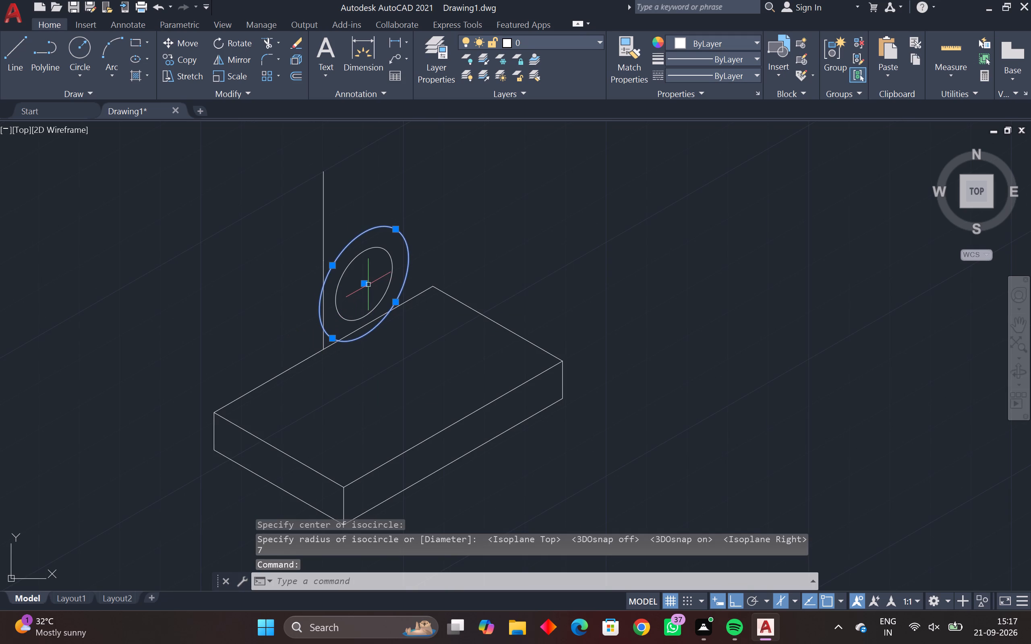
type("co")
key("space")
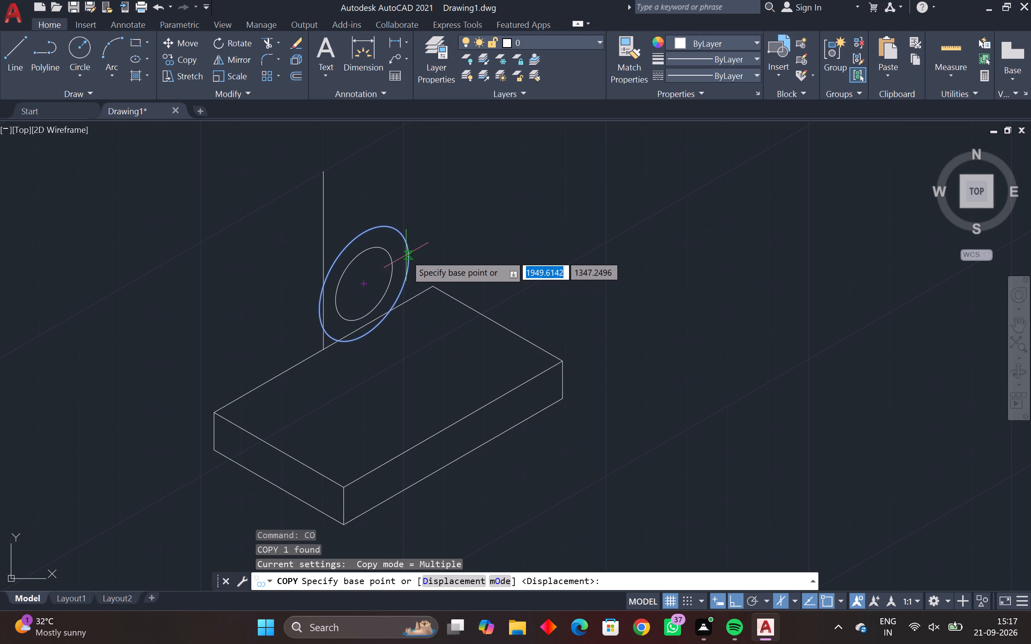
left_click(362, 283)
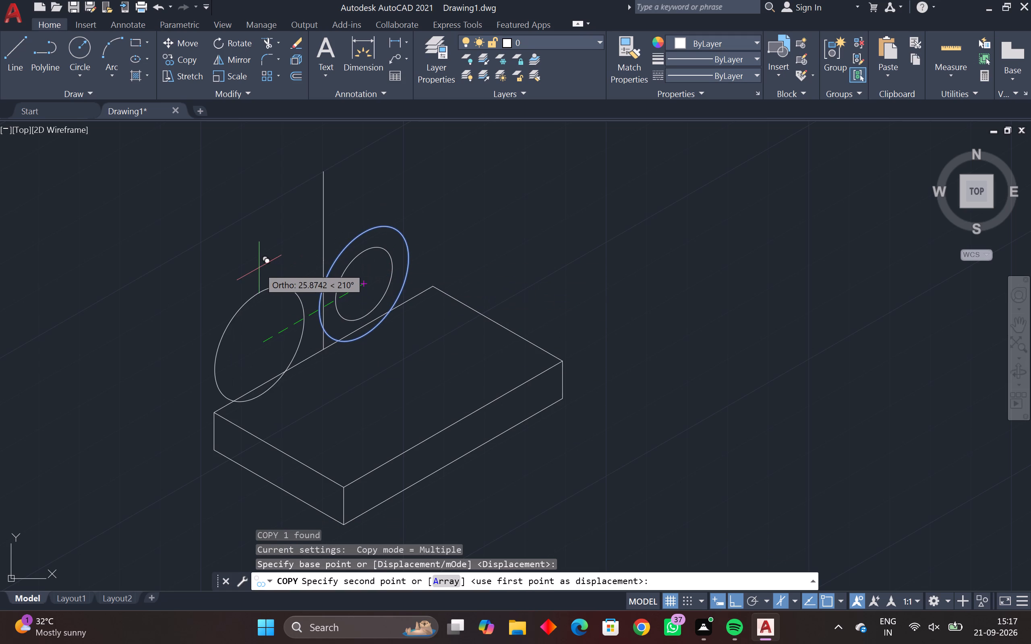
key("F5")
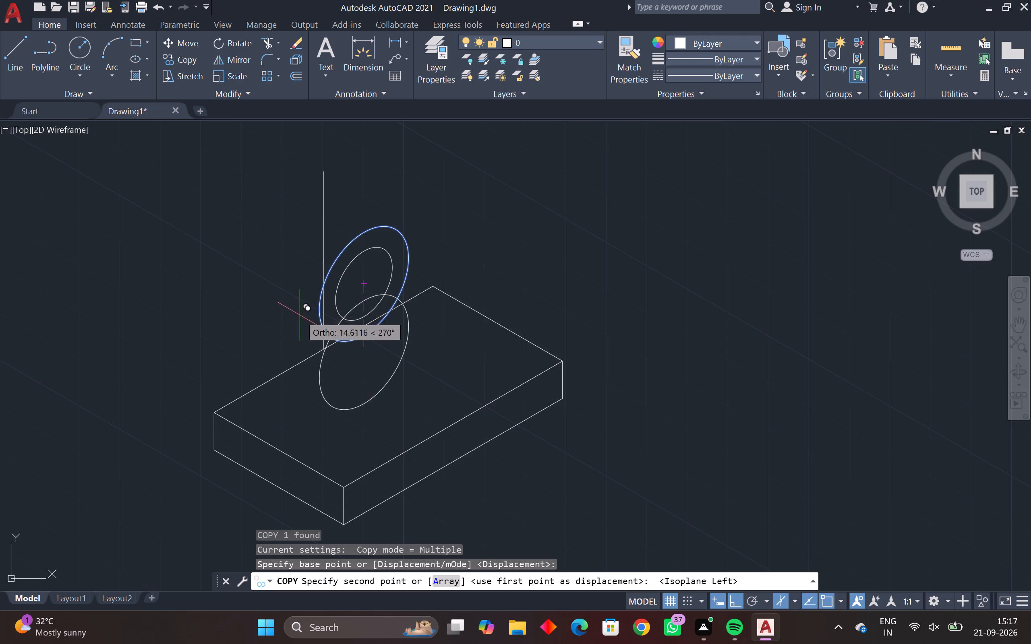
type("10")
key("Return")
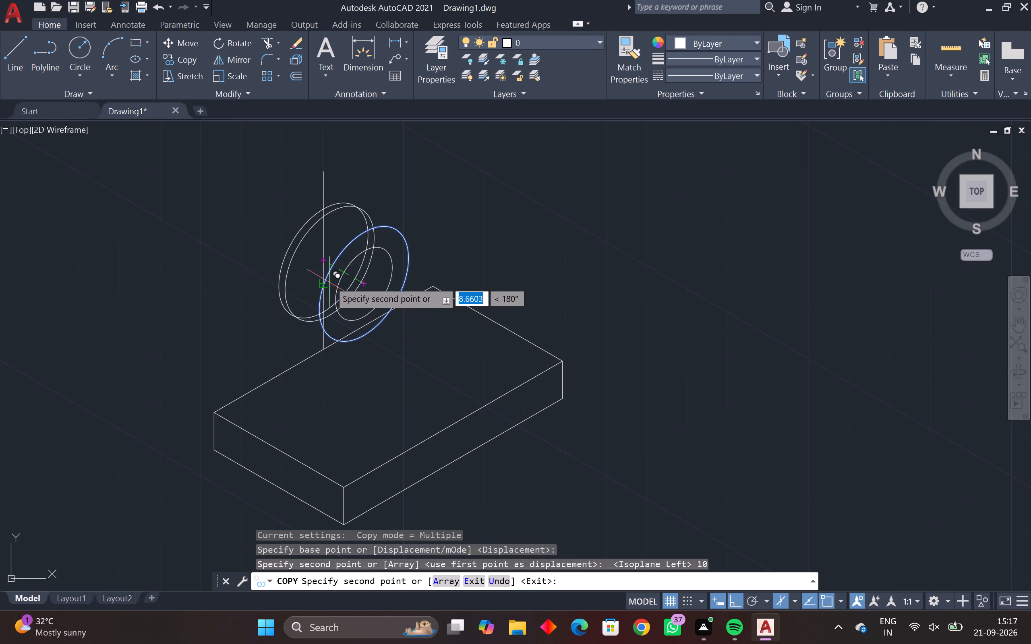
key("Escape")
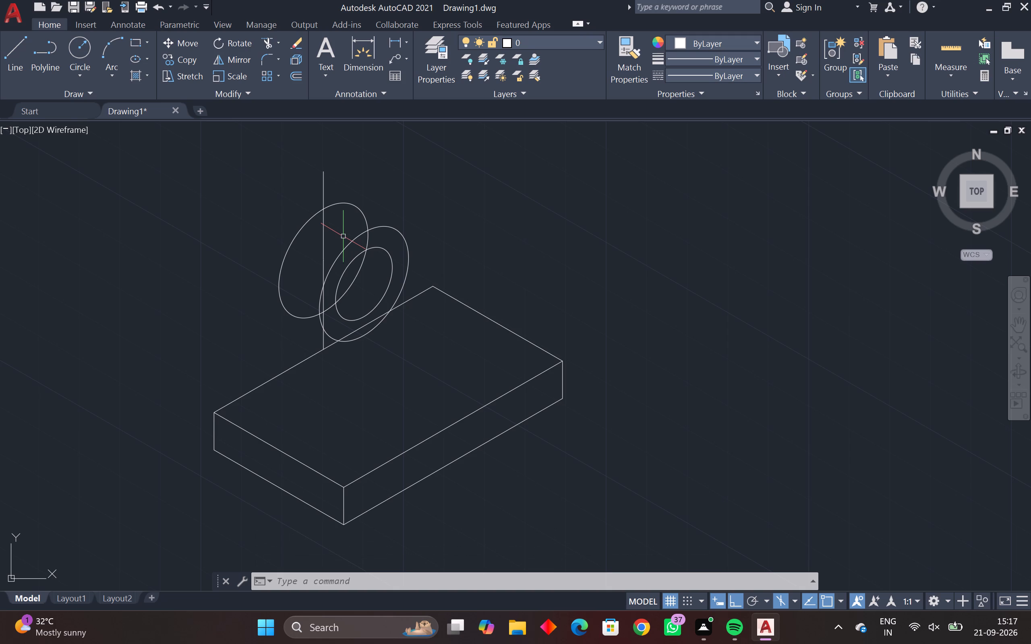
Draw a 17-unit line from the upper end of the vertical line along the 30° axis on the top isoplane.
middle_click_drag(322, 248, 243, 338)
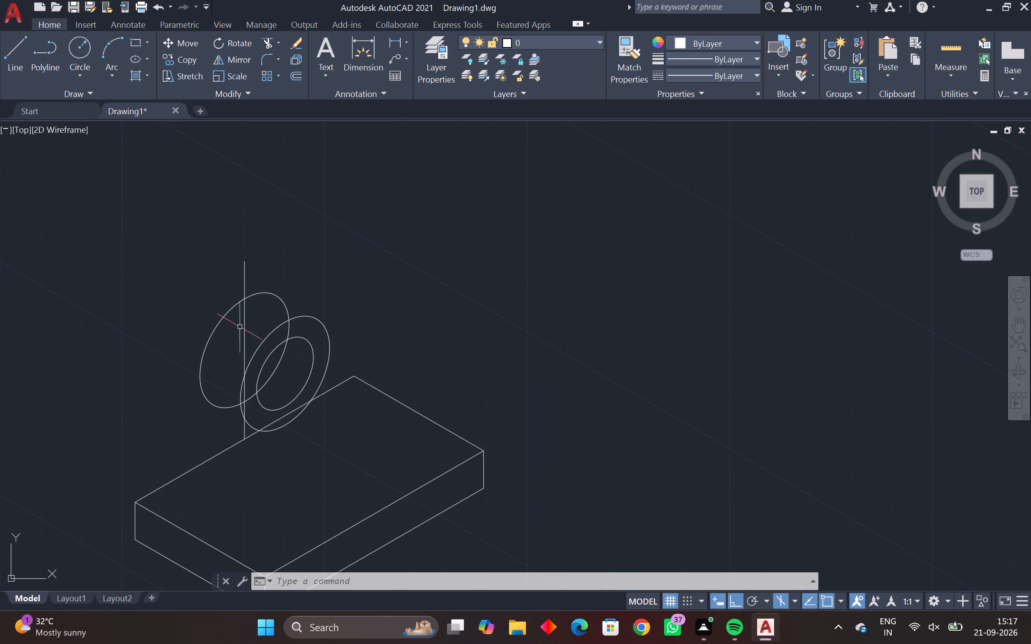
type("l")
key("space")
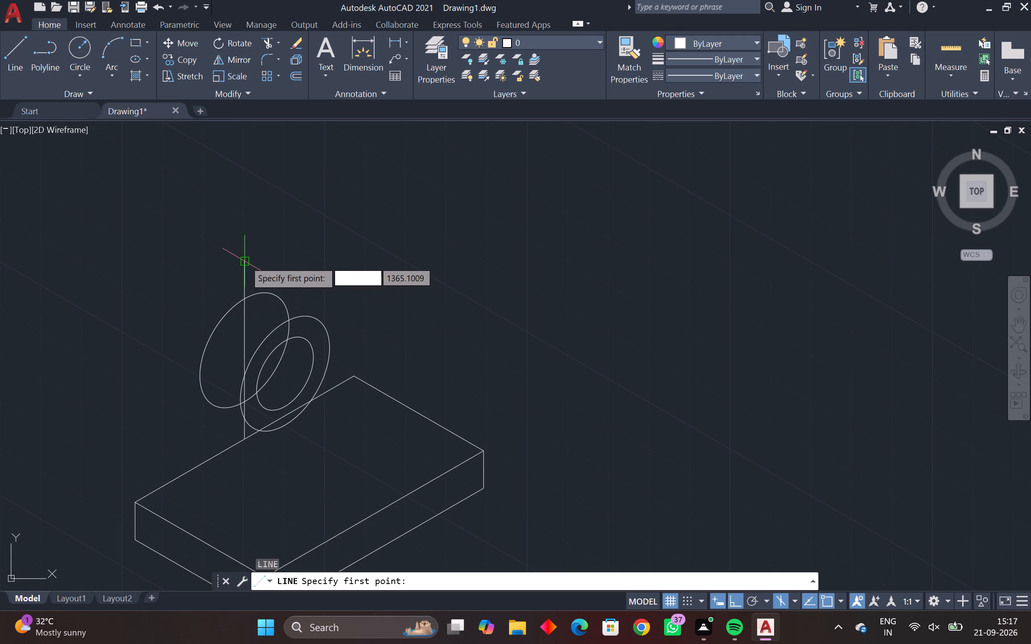
left_click_drag(245, 261, 256, 256)
key("F5")
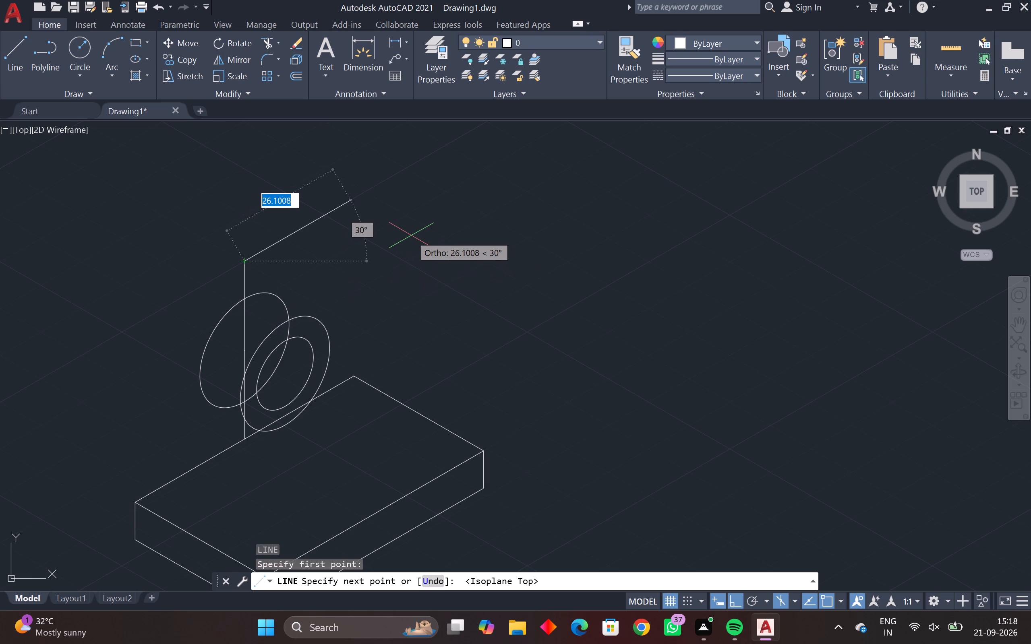
type("27")
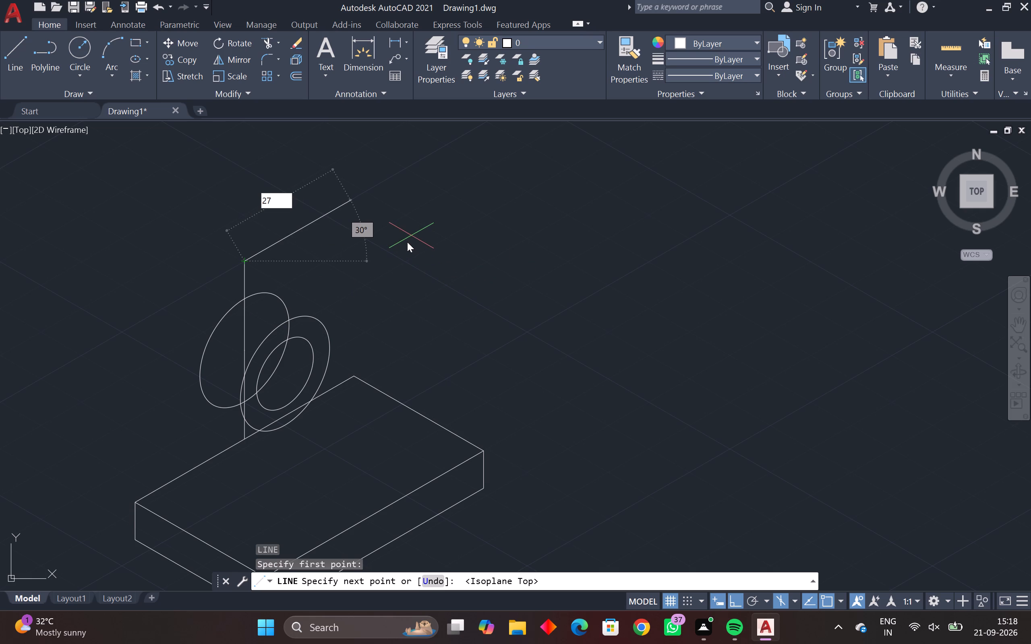
key("BackSpace")
key("BackSpace")
type("17")
key("Return")
key("space")
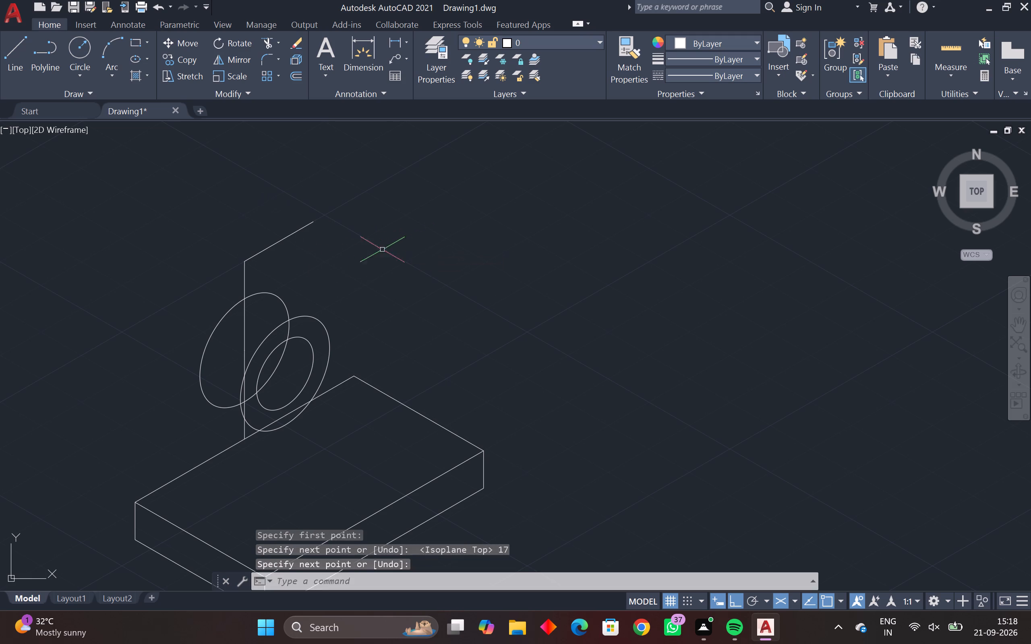
Start another line from the upper end of the vertical line, heading along the 210° axis on the top isoplane.
key("space")
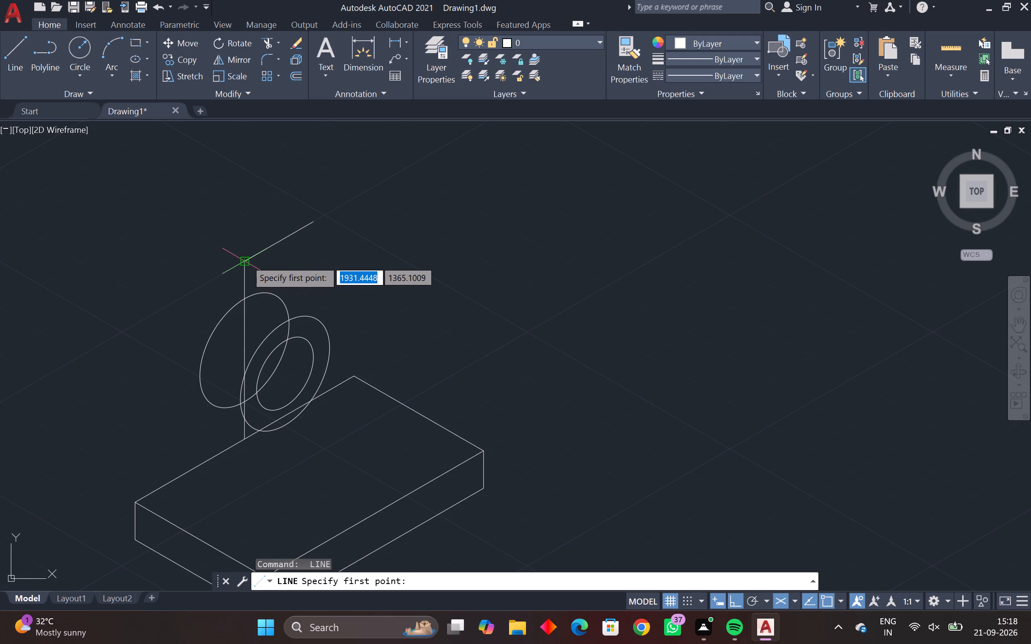
left_click(246, 260)
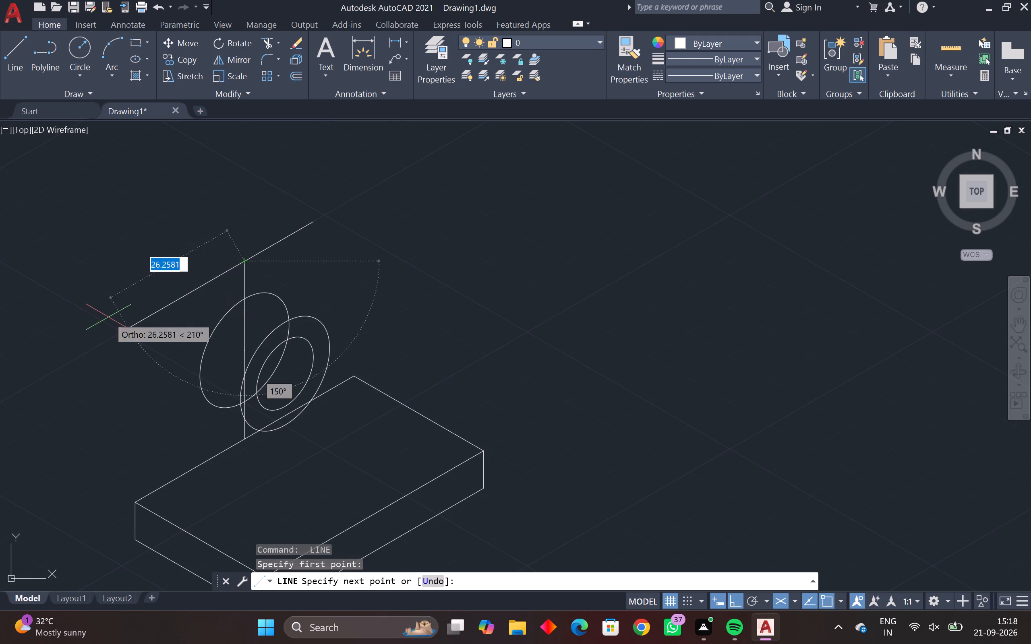
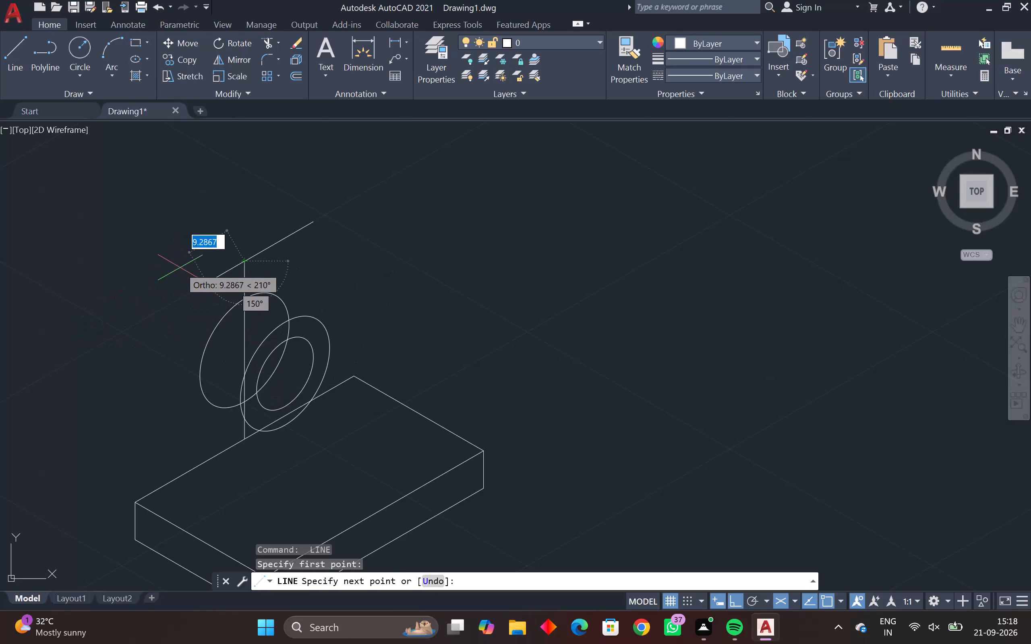
Set the line running from the vertical line's upper end along the 210° axis to 17 units.
scroll(180, 267, "up", 2)
scroll(336, 256, "up", 2)
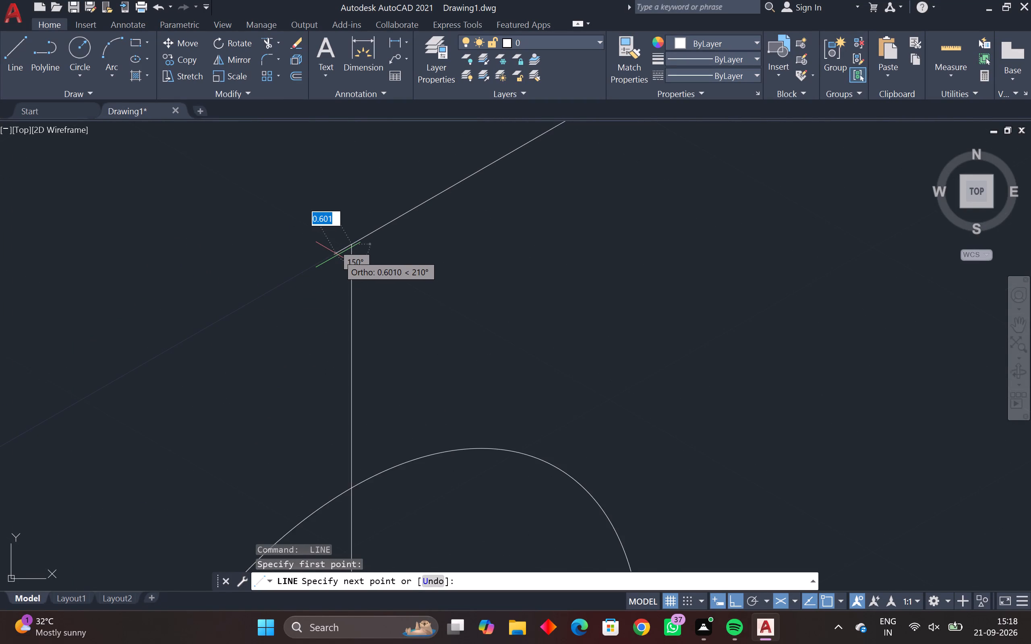
scroll(338, 255, "up", 2)
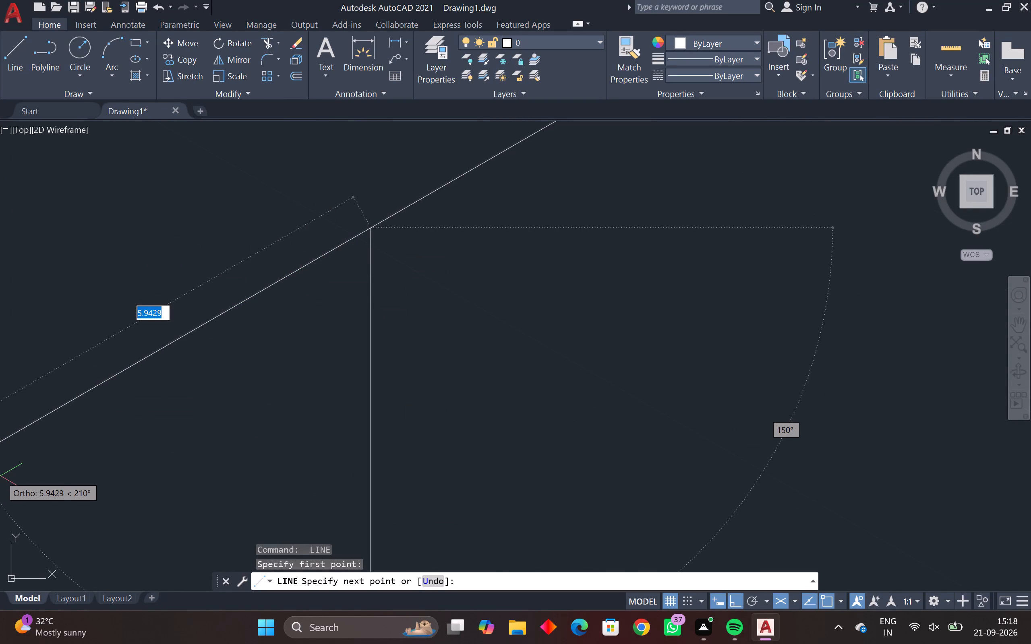
type("17")
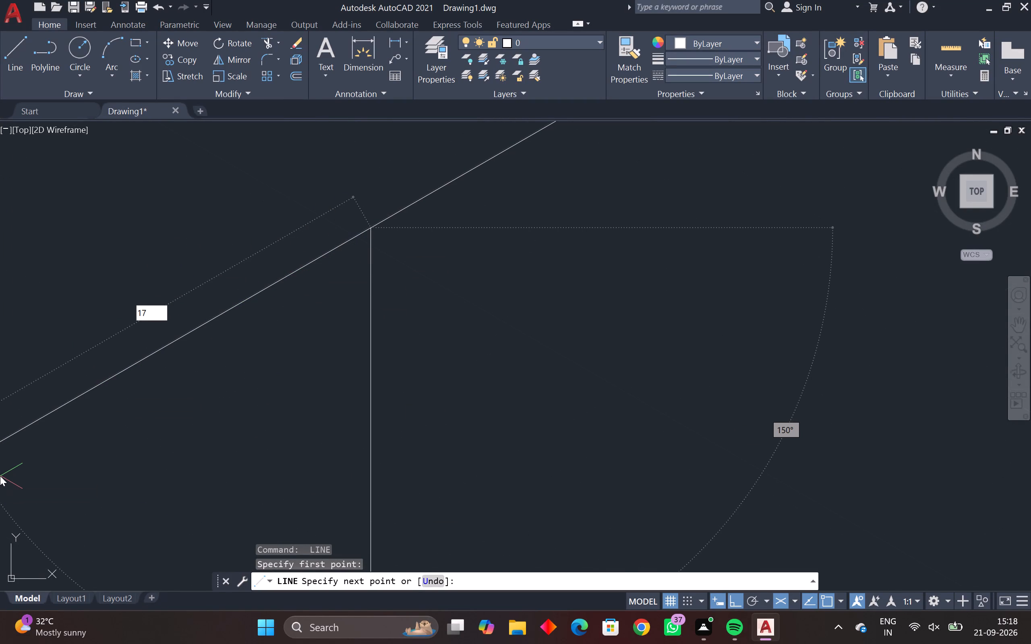
key("Return")
Continue from the end of the 17-unit edge with a 6-unit segment along the 330° axis and finish the line.
scroll(0, 476, "down", 4)
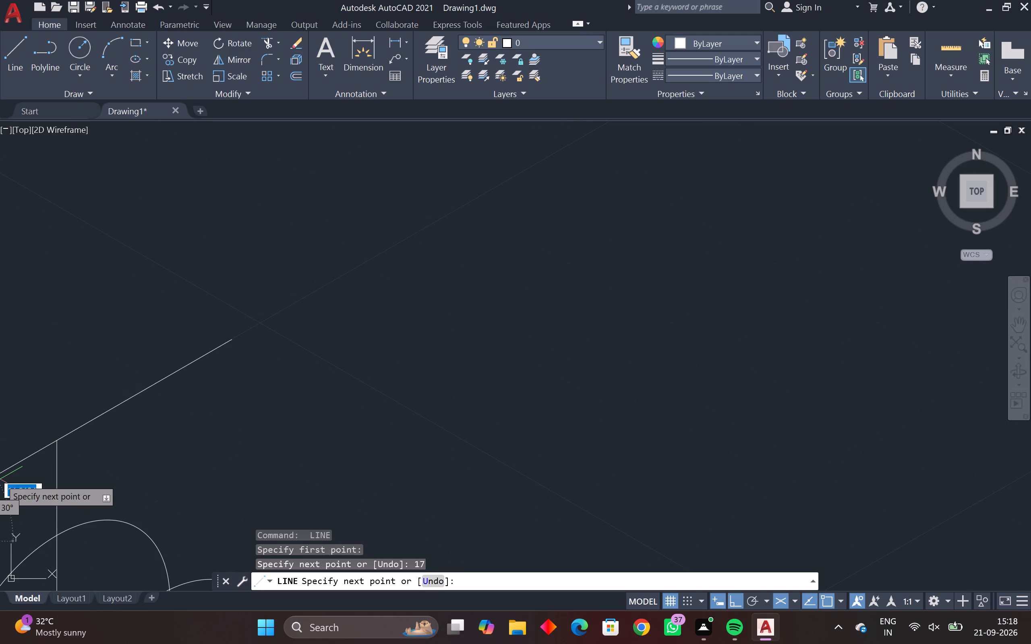
middle_click_drag(0, 479, 199, 400)
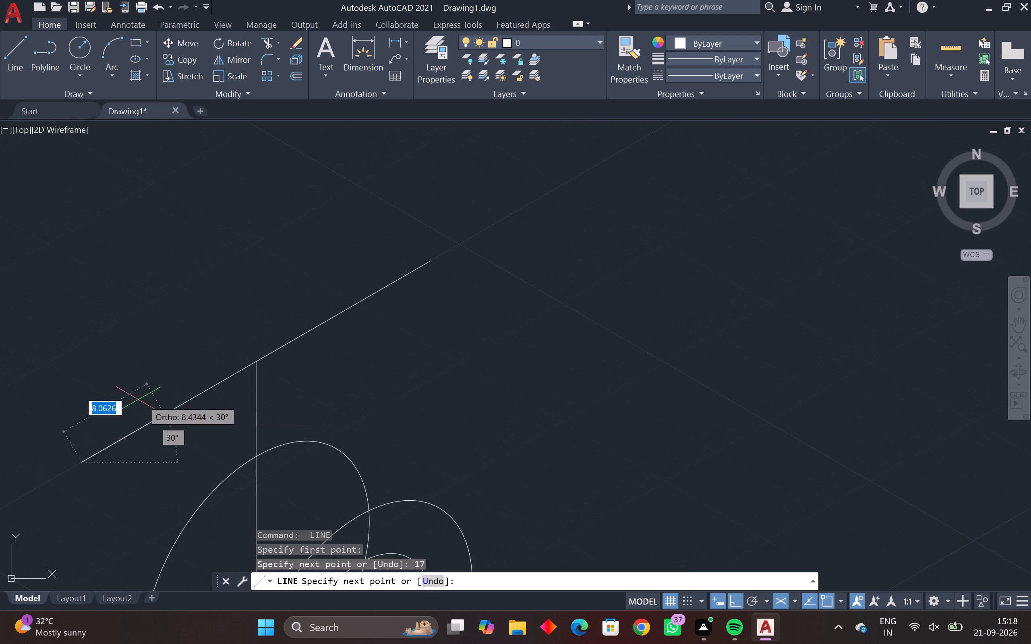
middle_click_drag(40, 371, 159, 338)
scroll(157, 344, "down", 4)
middle_click_drag(157, 344, 185, 308)
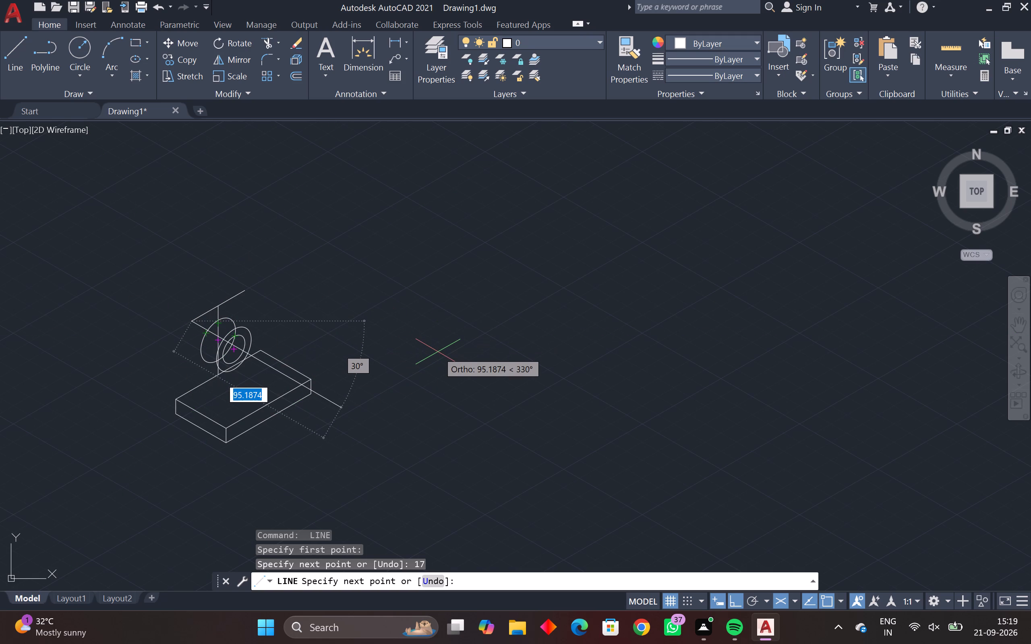
key("6")
key("Return")
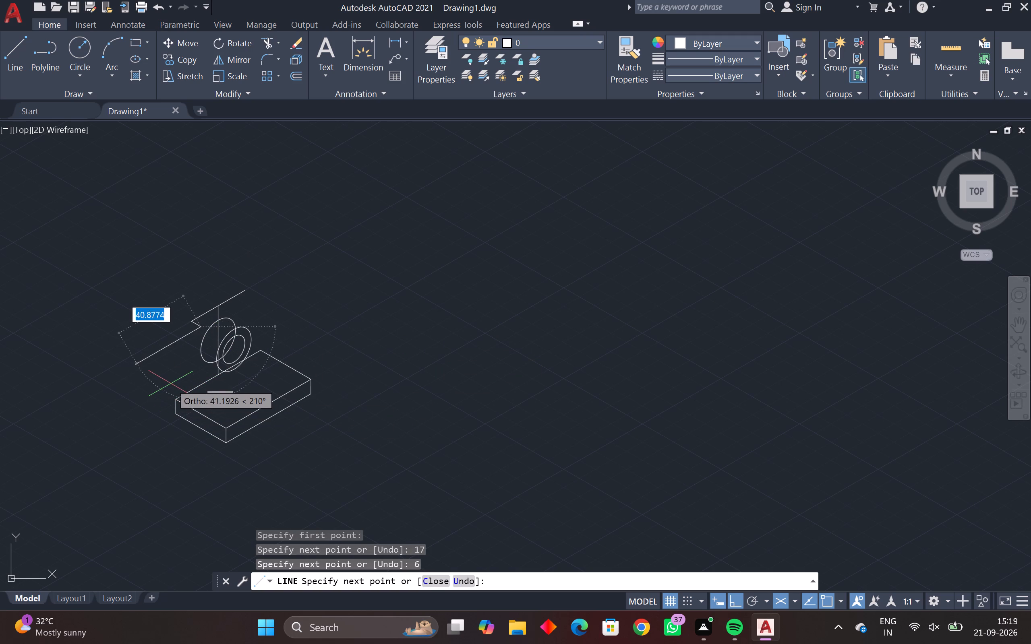
key("space")
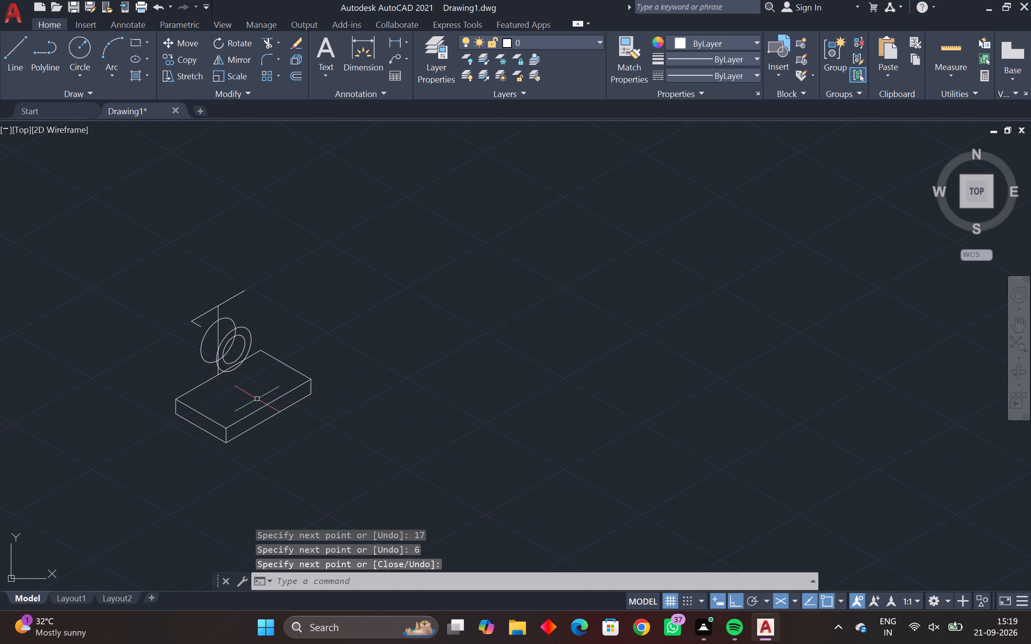
Draw a slanted line from the corner between the 17-unit and 6-unit top edges to the base block's left upper corner.
key("space")
left_click(190, 319)
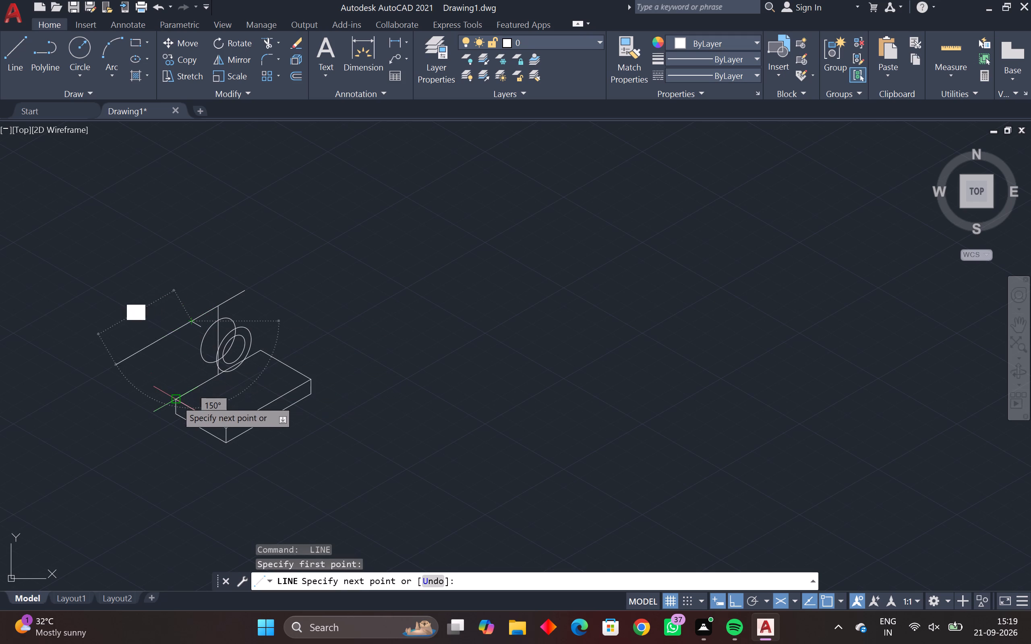
scroll(179, 401, "up", 3)
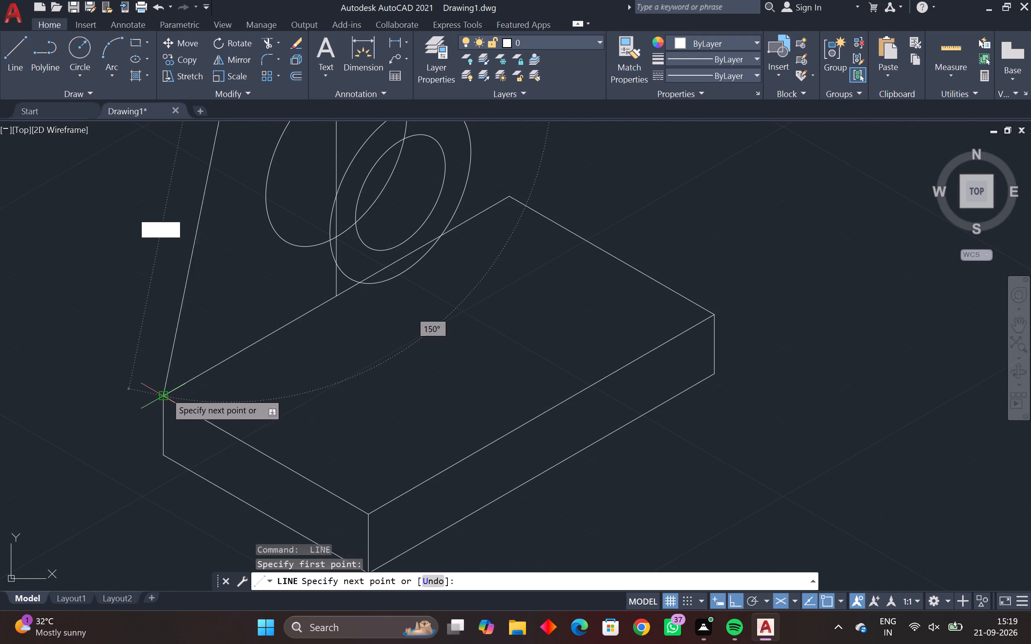
left_click(165, 393)
scroll(274, 353, "down", 4)
scroll(274, 358, "up", 2)
key("Escape")
Draw a 6-unit line from the base's left upper corner along the 330° axis and join it to the short top segment's free end.
scroll(261, 326, "up", 2)
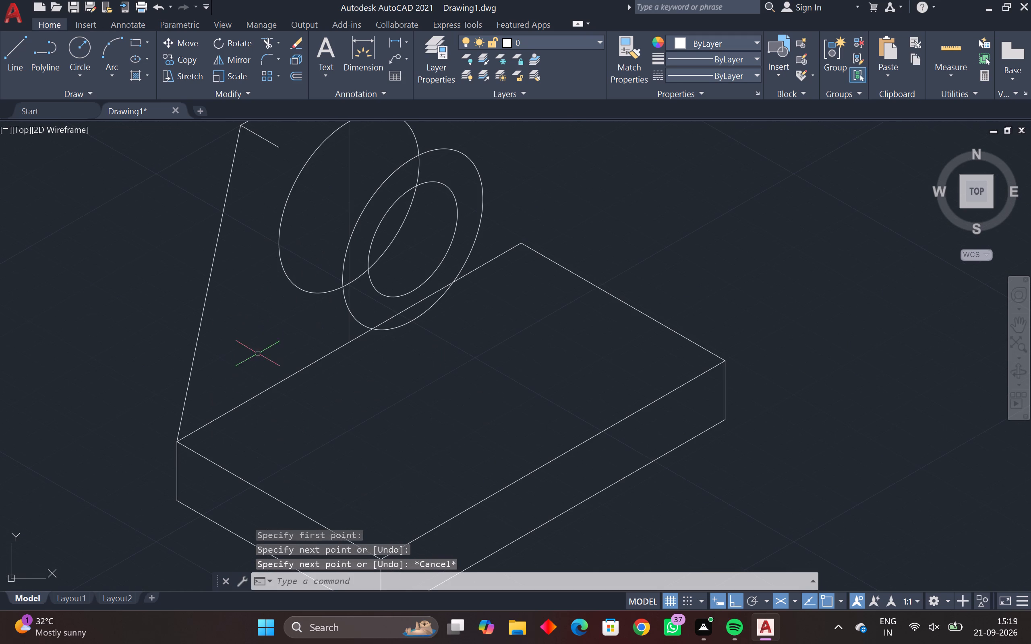
key("l")
key("space")
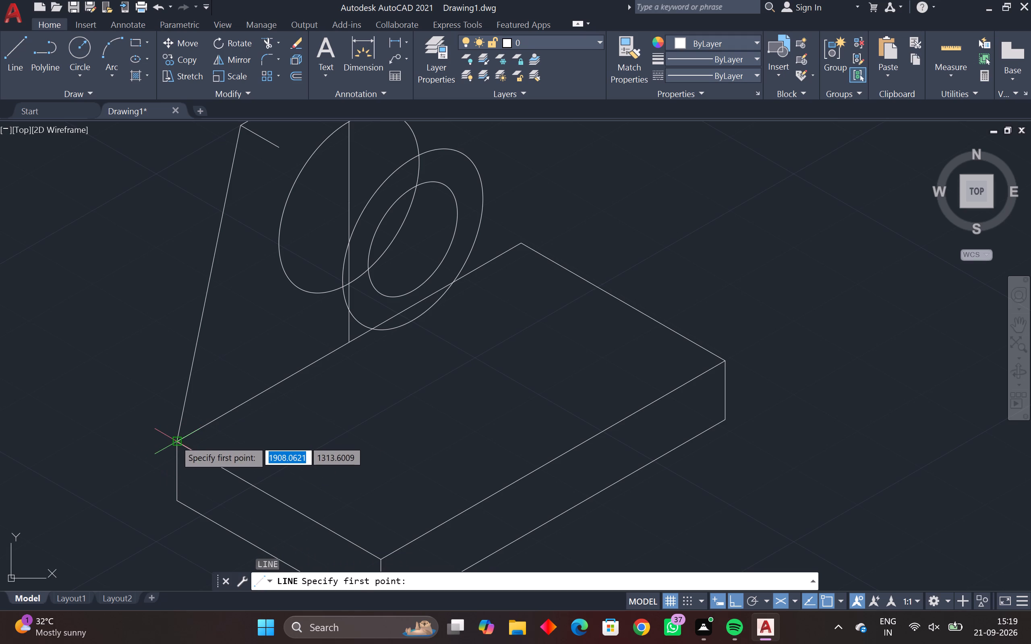
left_click(174, 441)
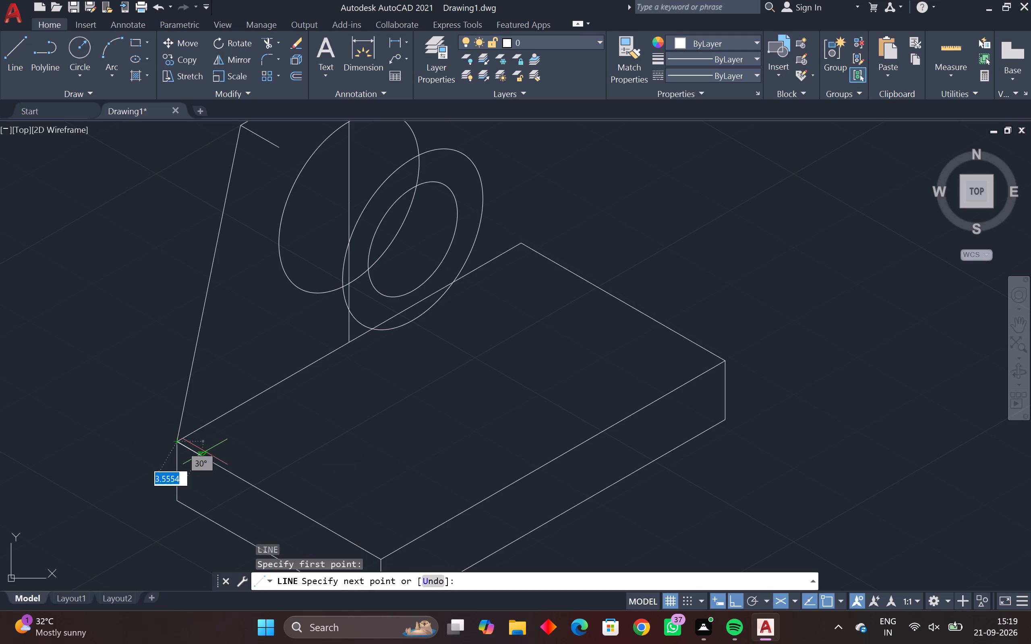
key("6")
key("Return")
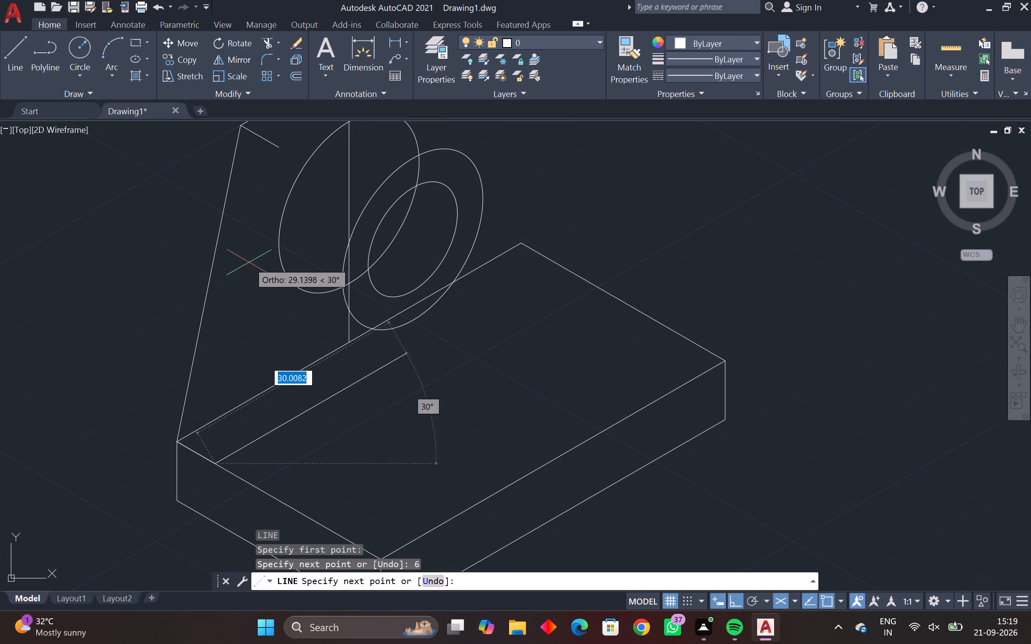
left_click(276, 147)
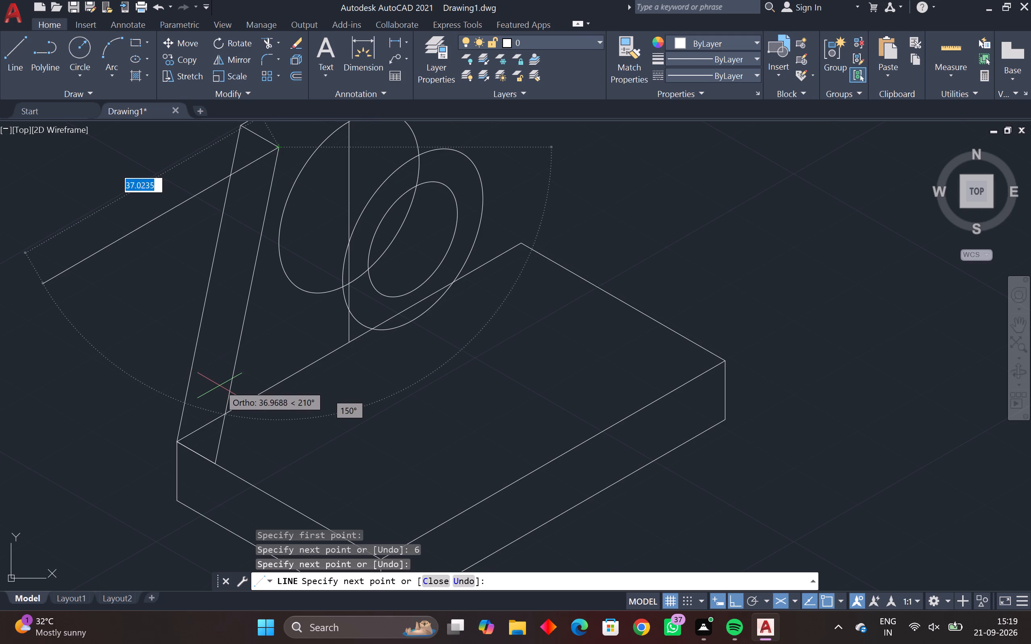
scroll(221, 386, "down", 1)
middle_click_drag(214, 386, 108, 422)
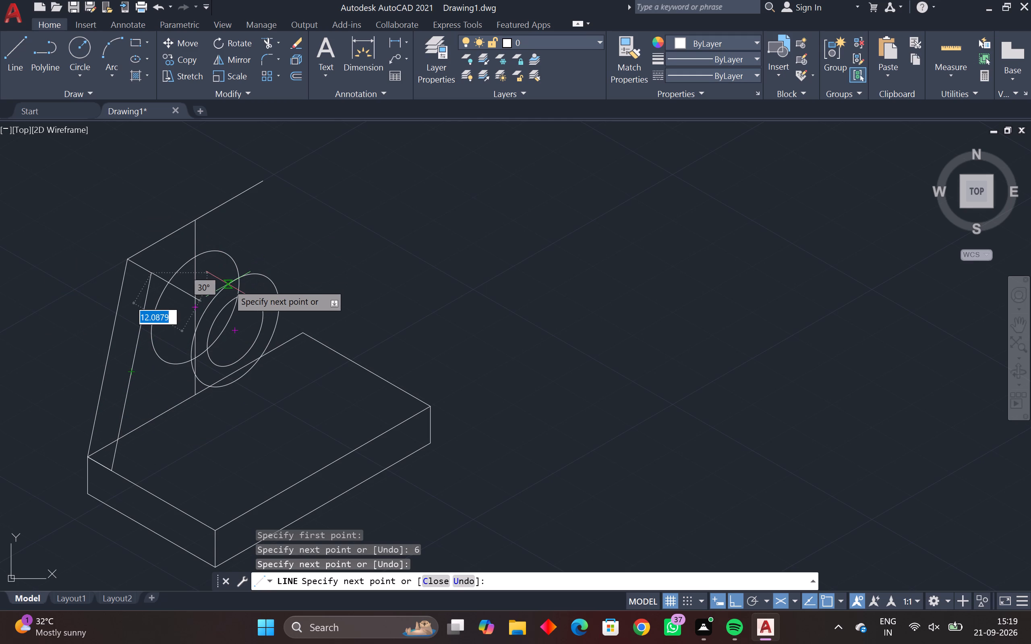
key("Escape")
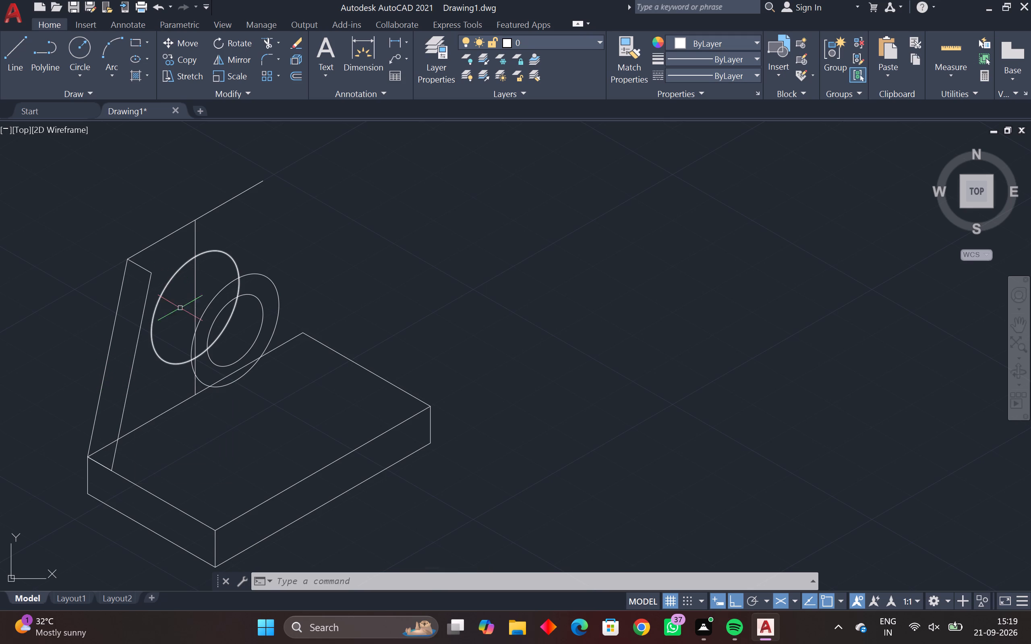
Measure the outer slanted edge's length with an aligned dimension, without placing it.
left_click(389, 37)
left_click(404, 43)
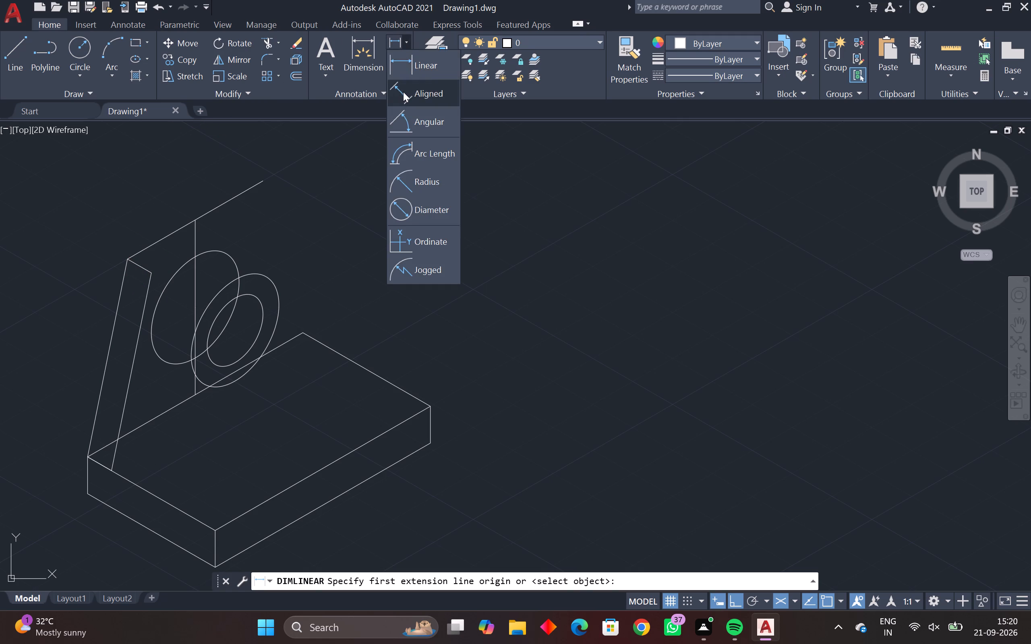
left_click(404, 91)
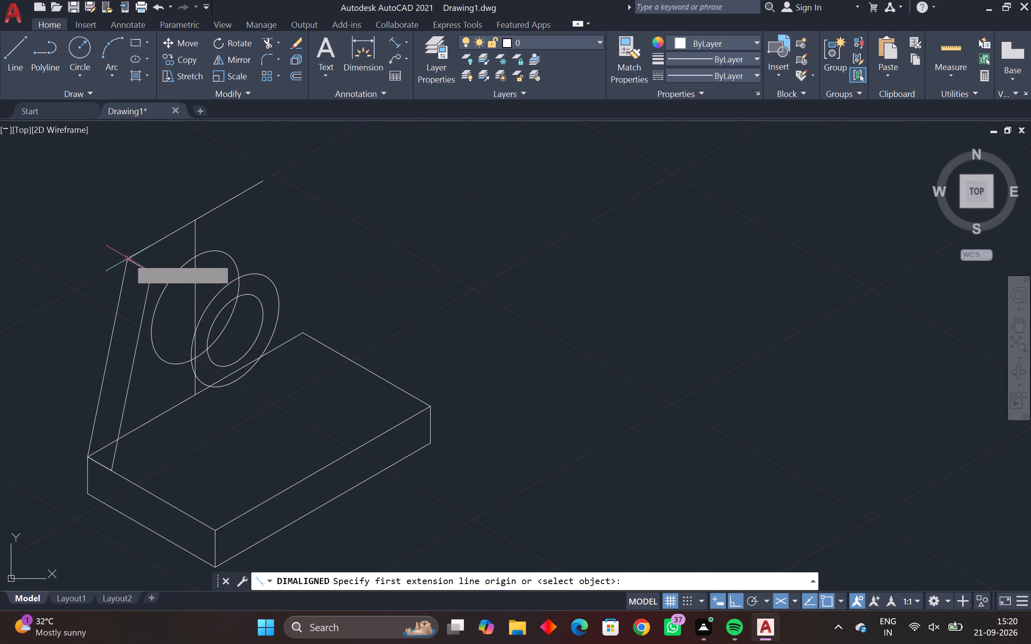
left_click(128, 258)
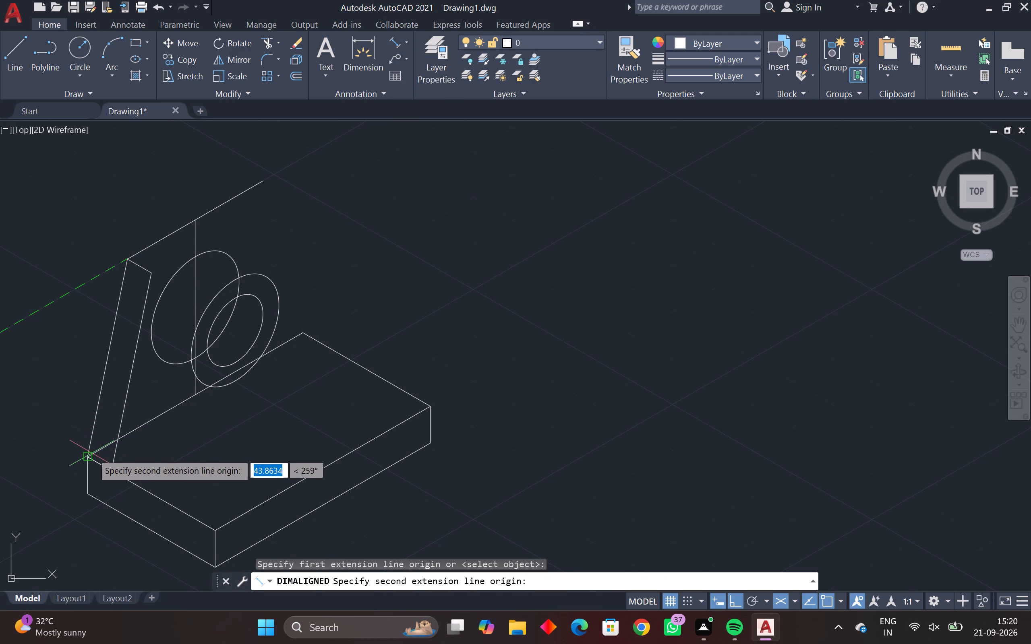
left_click(89, 455)
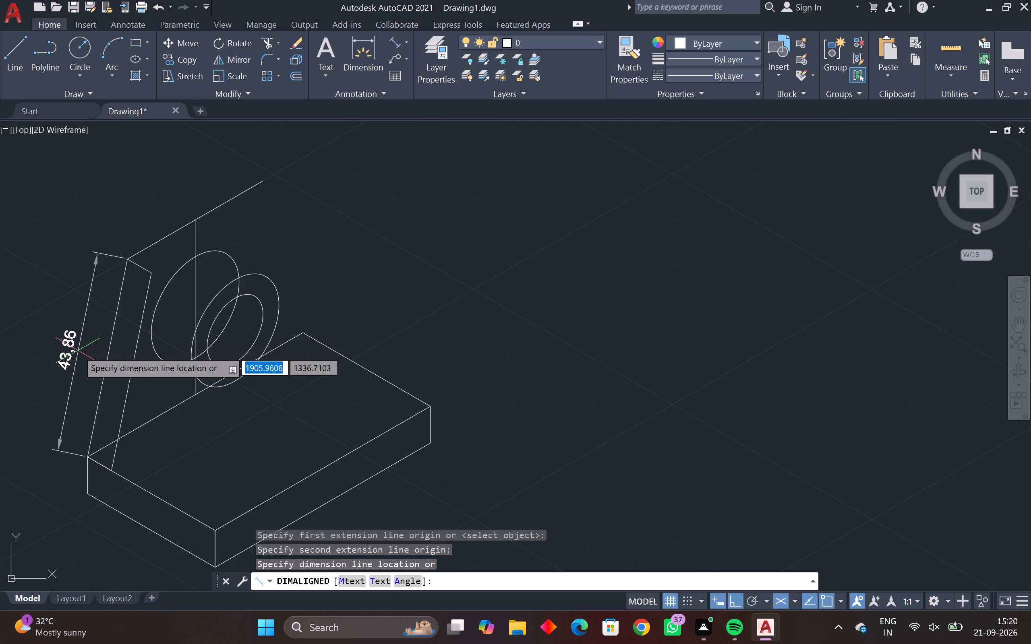
scroll(78, 351, "down", 1)
middle_click_drag(78, 351, 147, 320)
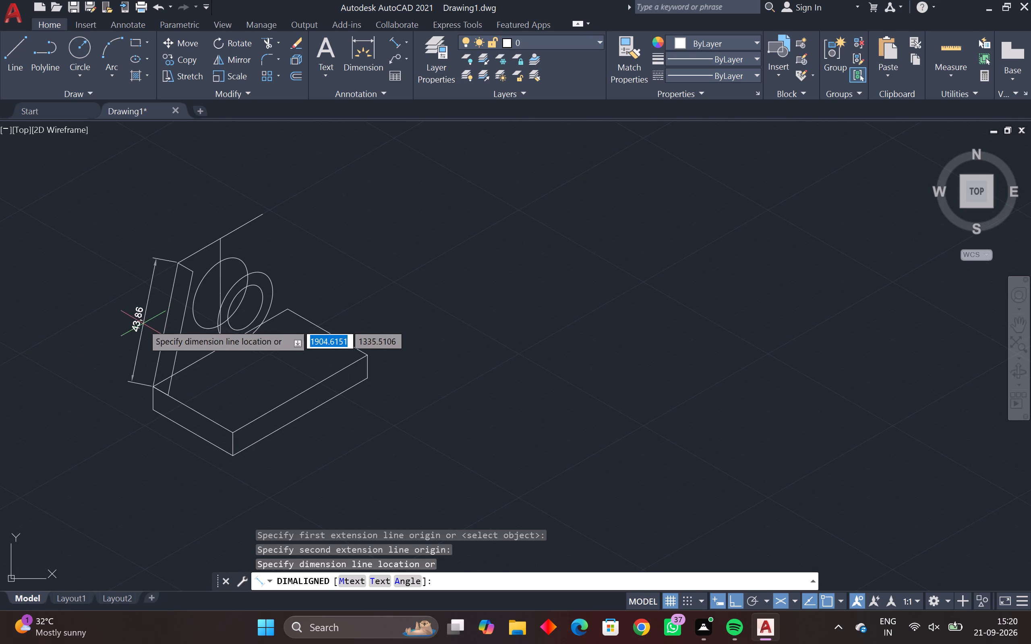
key("Escape")
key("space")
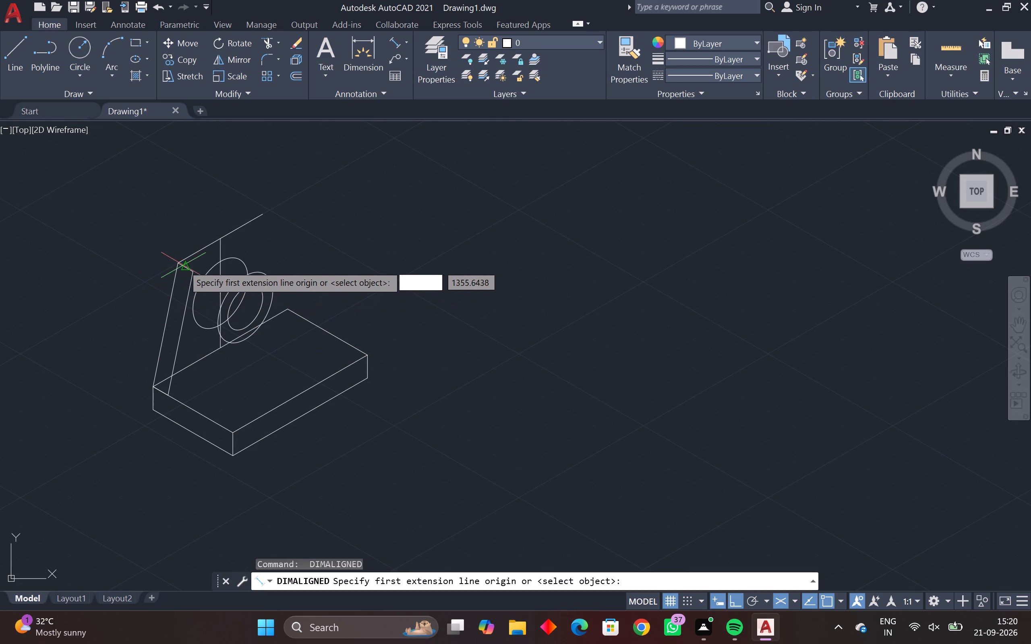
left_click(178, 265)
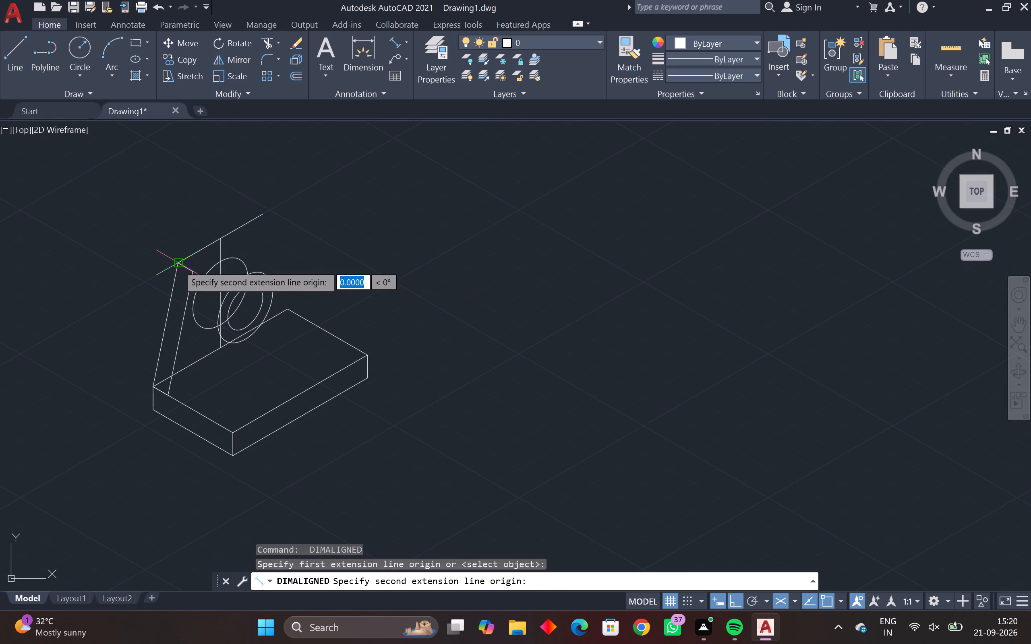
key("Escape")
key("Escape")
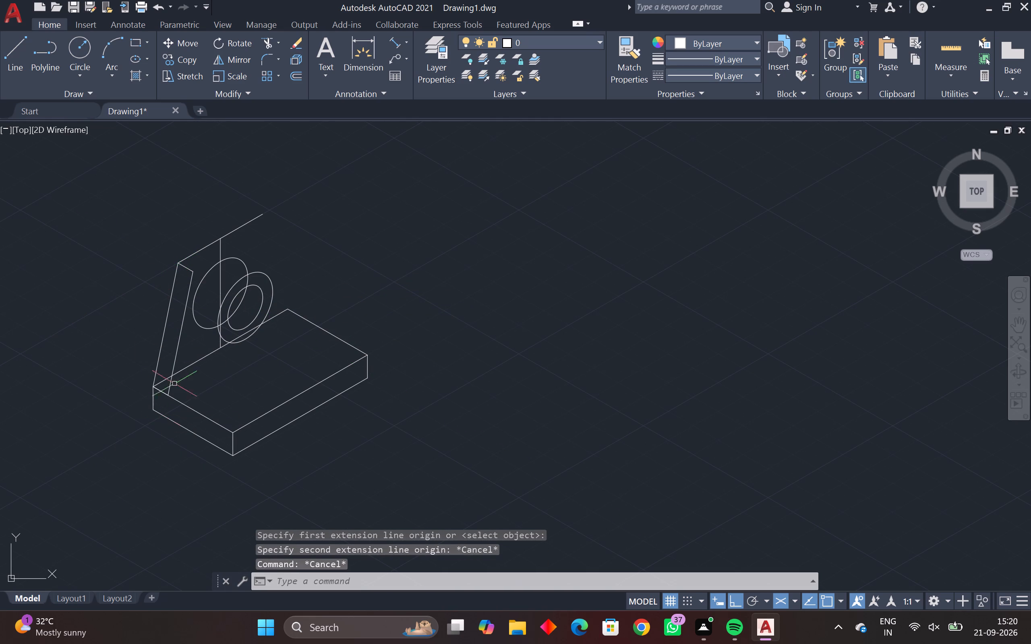
Measure the vertical construction line's length with an aligned dimension, without placing it.
scroll(220, 320, "up", 2)
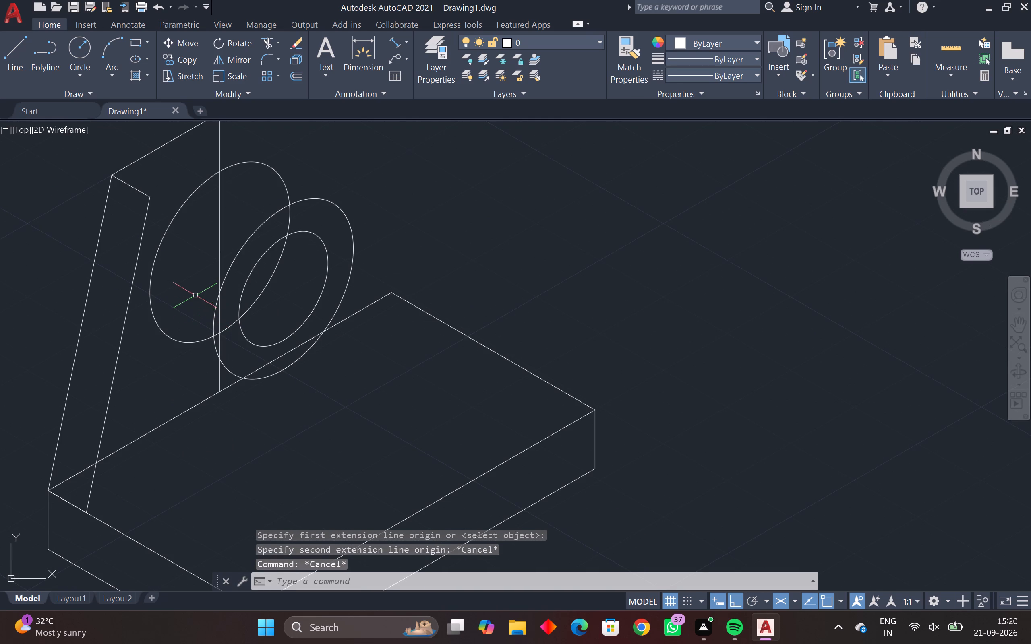
scroll(218, 239, "down", 1)
middle_click_drag(213, 251, 161, 338)
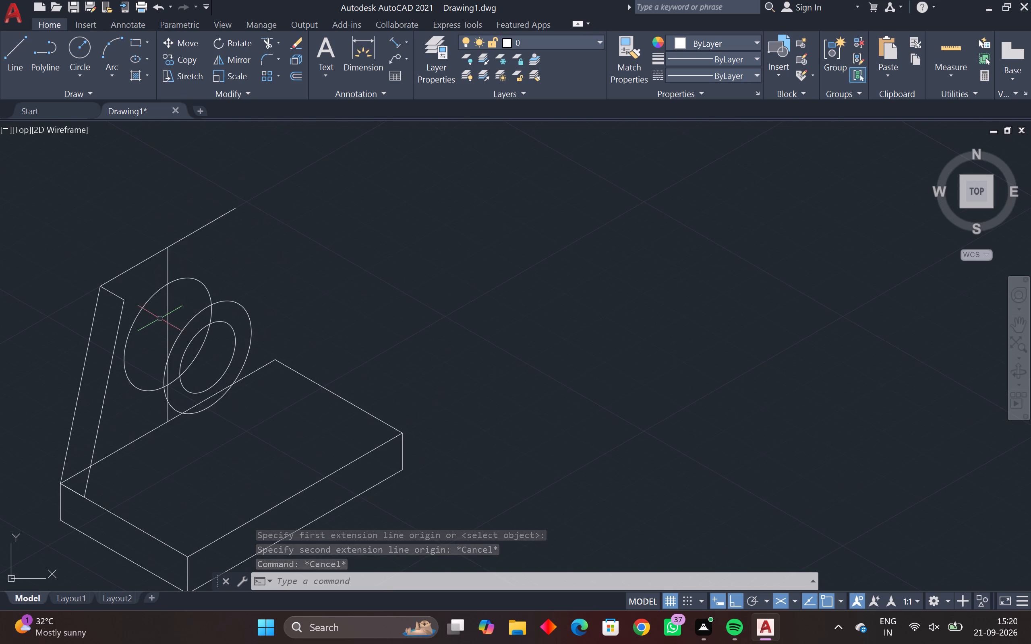
left_click(265, 39)
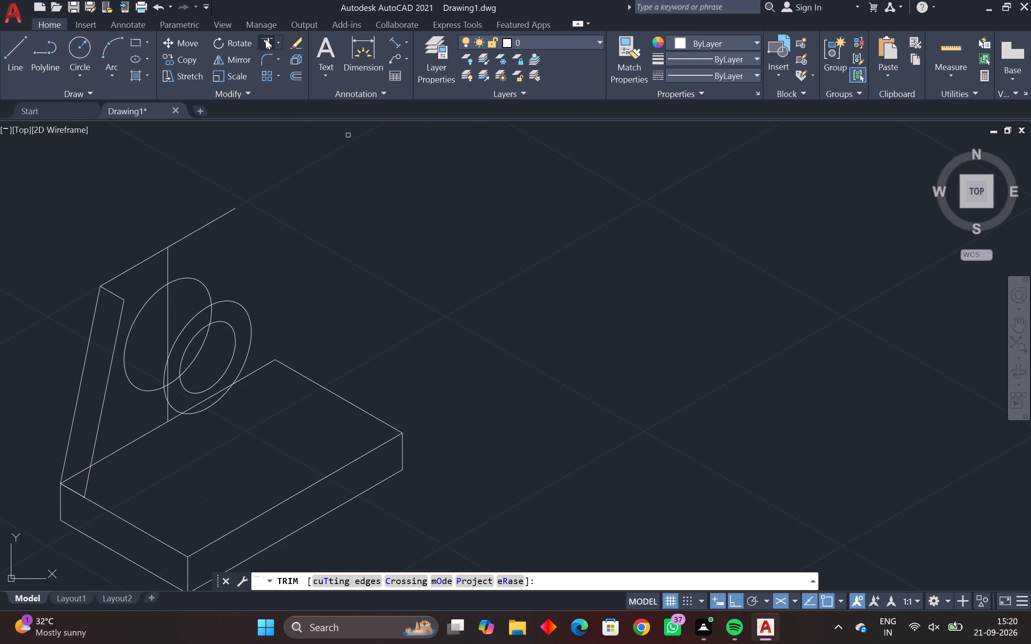
left_click(396, 44)
left_click(169, 248)
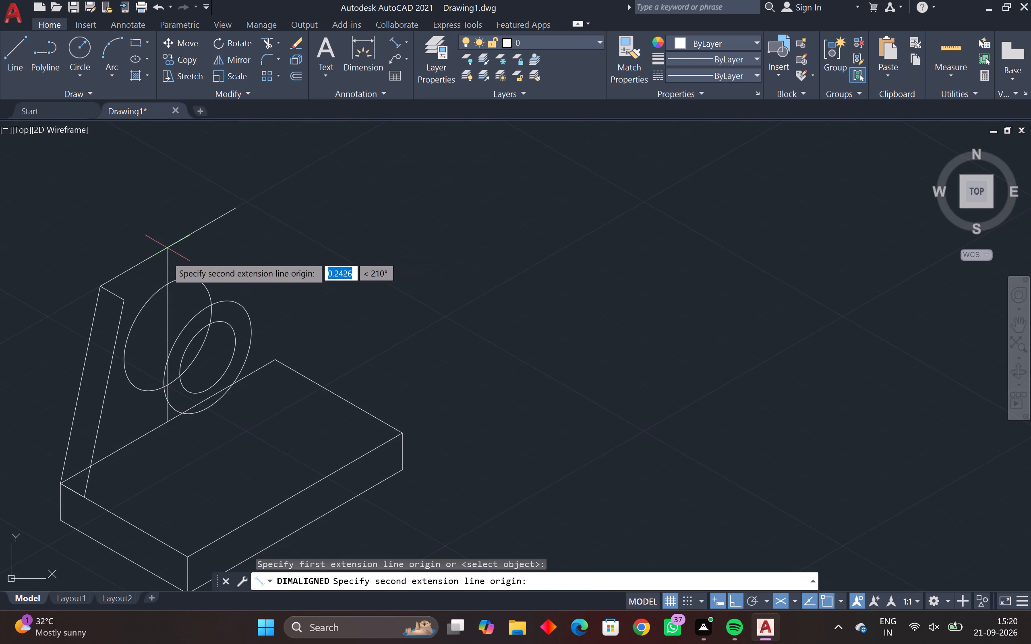
left_click(166, 423)
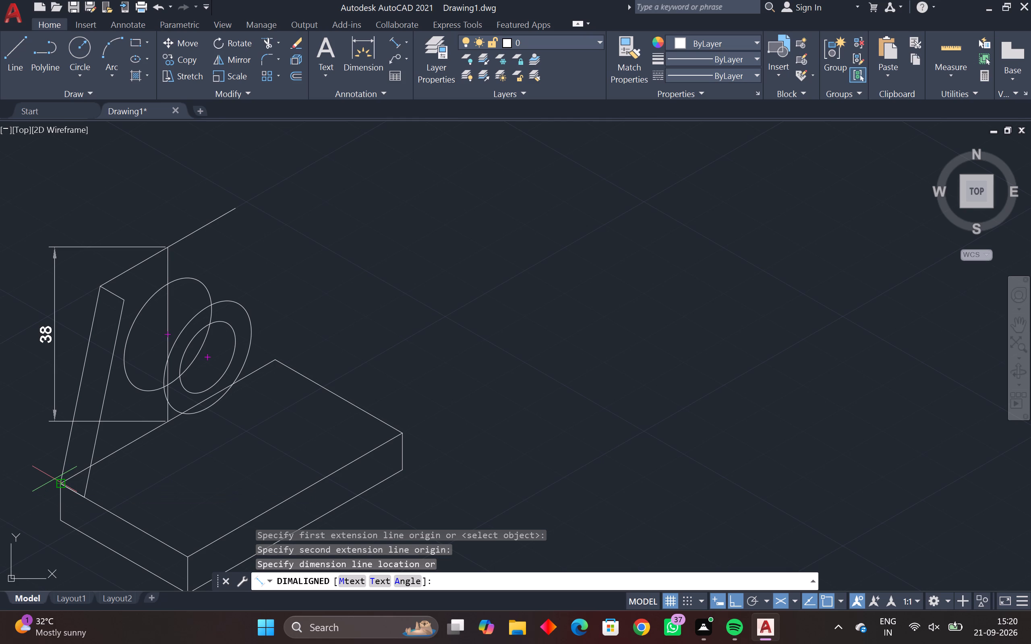
key("Escape")
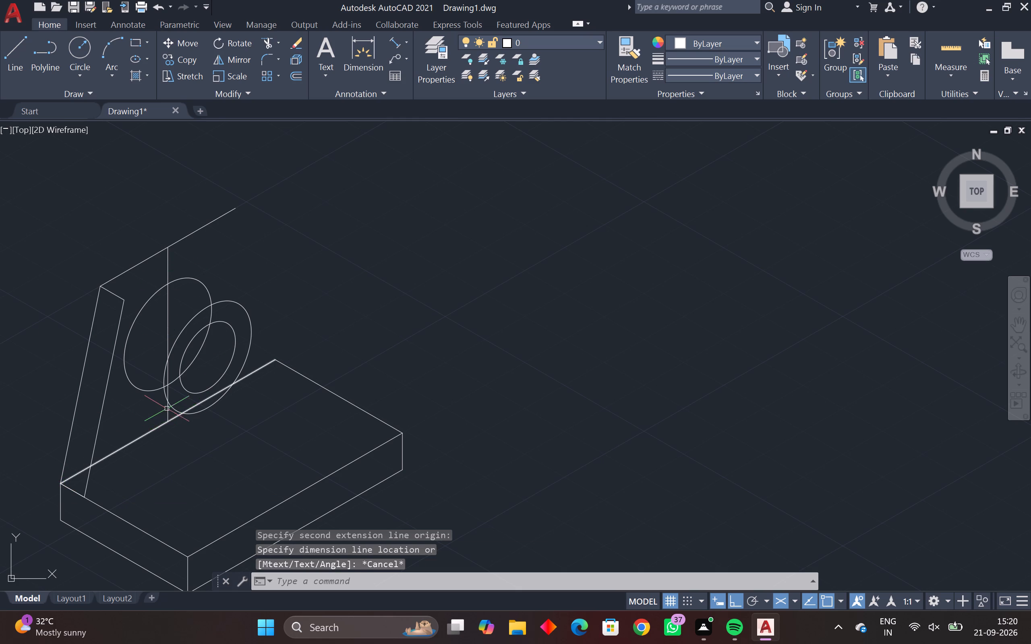
Draw a line along the 150° axis joining the lower left sides of the outer isocircle and its copy.
key("l")
key("space")
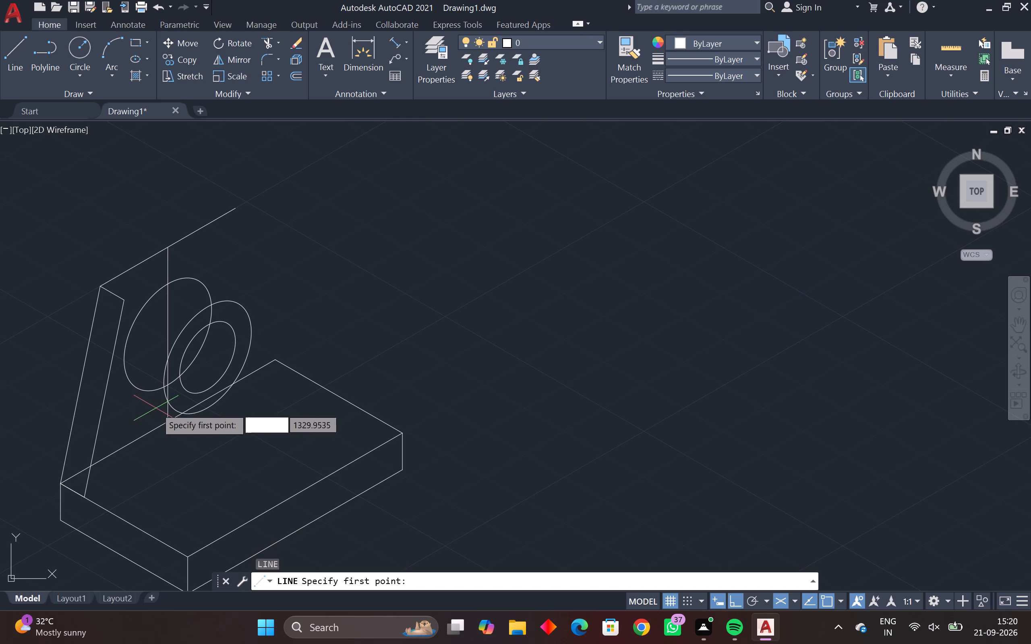
left_click(174, 410)
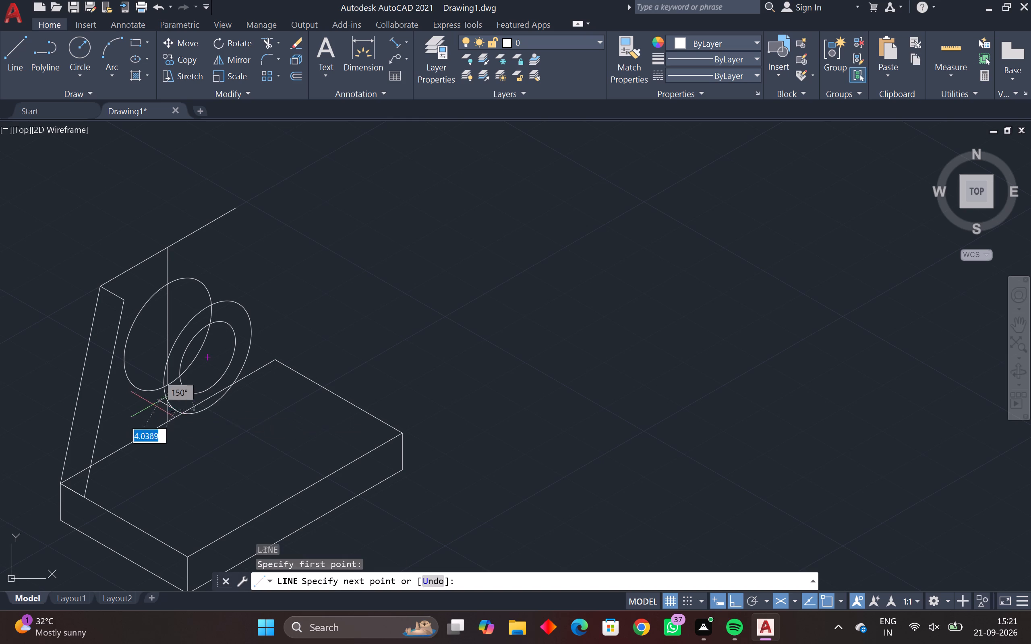
left_click_drag(132, 391, 136, 389)
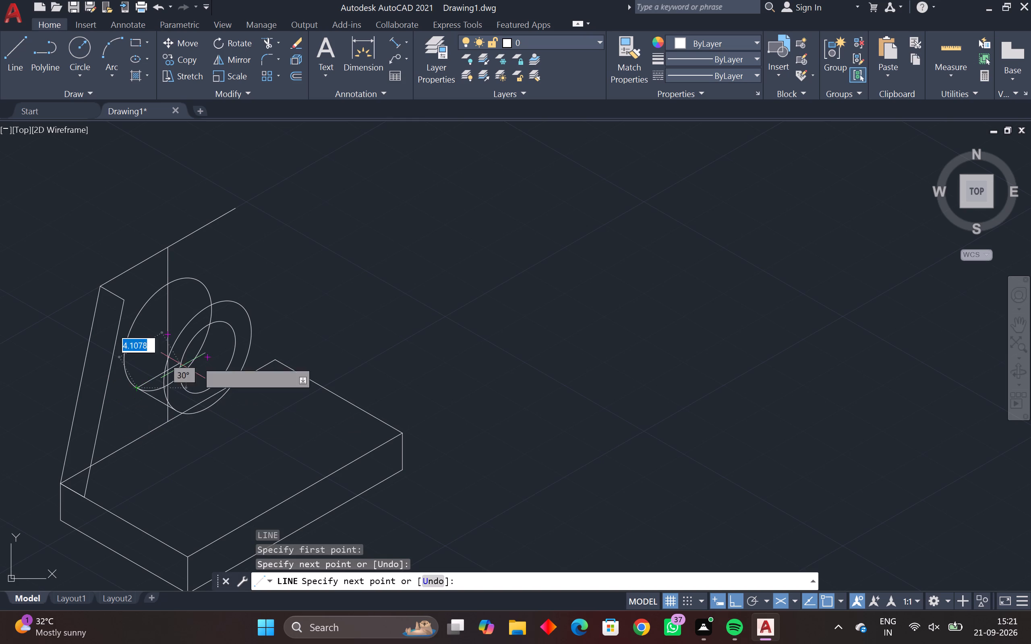
key("Escape")
scroll(141, 401, "up", 5)
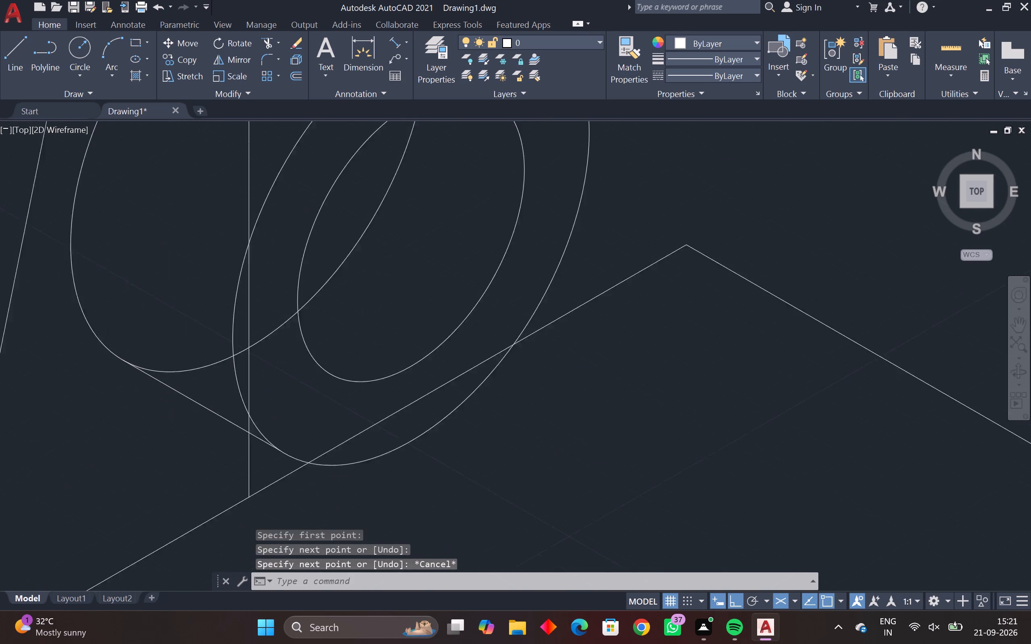
Draw a line along the 330° axis joining the upper right sides of the rear isocircle copy and the outer isocircle.
scroll(125, 372, "up", 2)
scroll(124, 372, "down", 7)
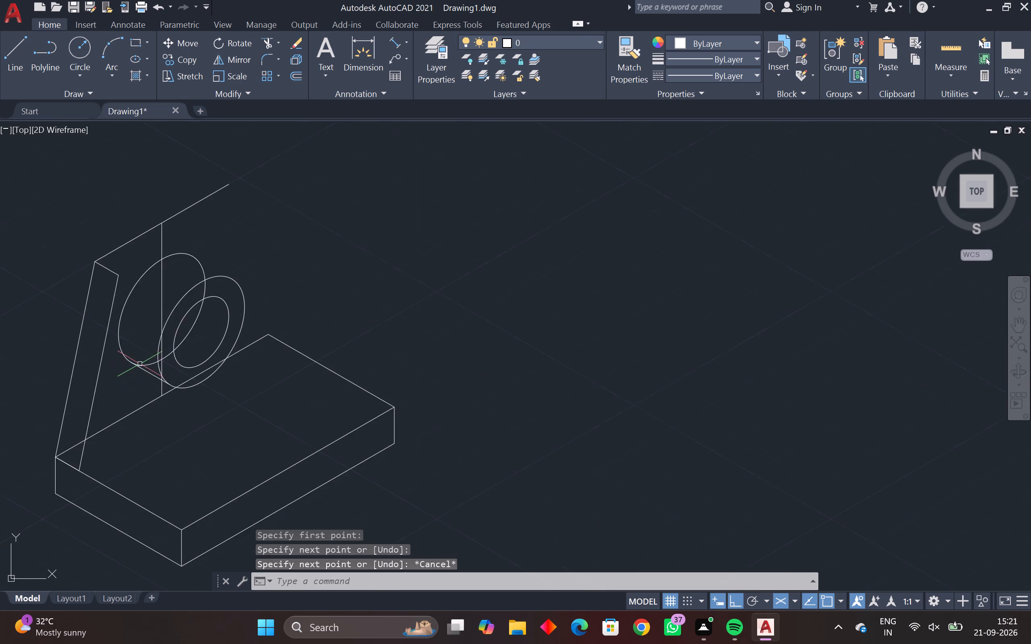
middle_click_drag(140, 363, 75, 431)
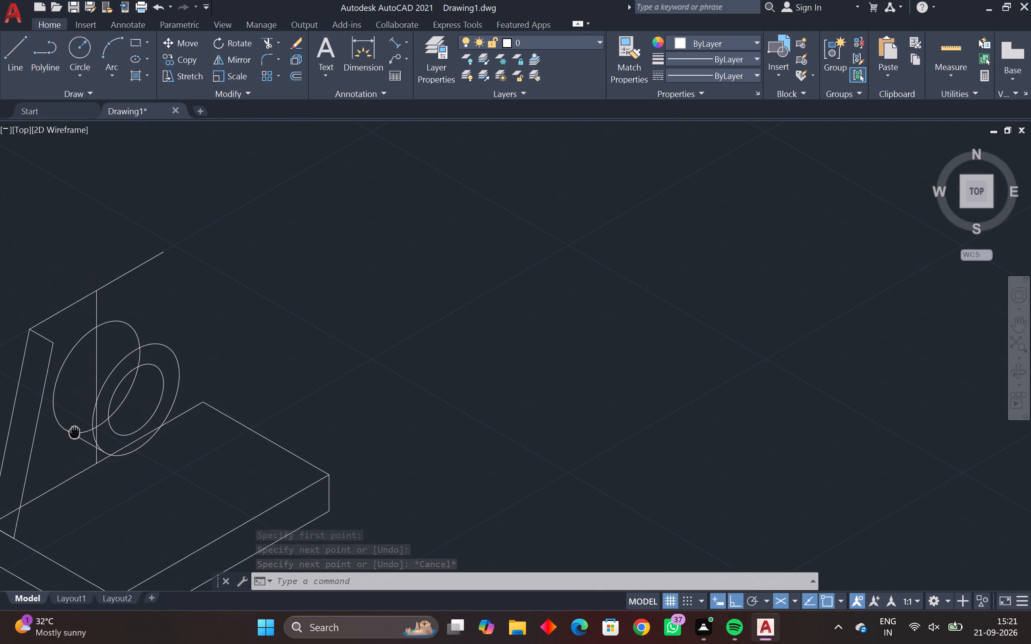
middle_click_drag(75, 431, 77, 430)
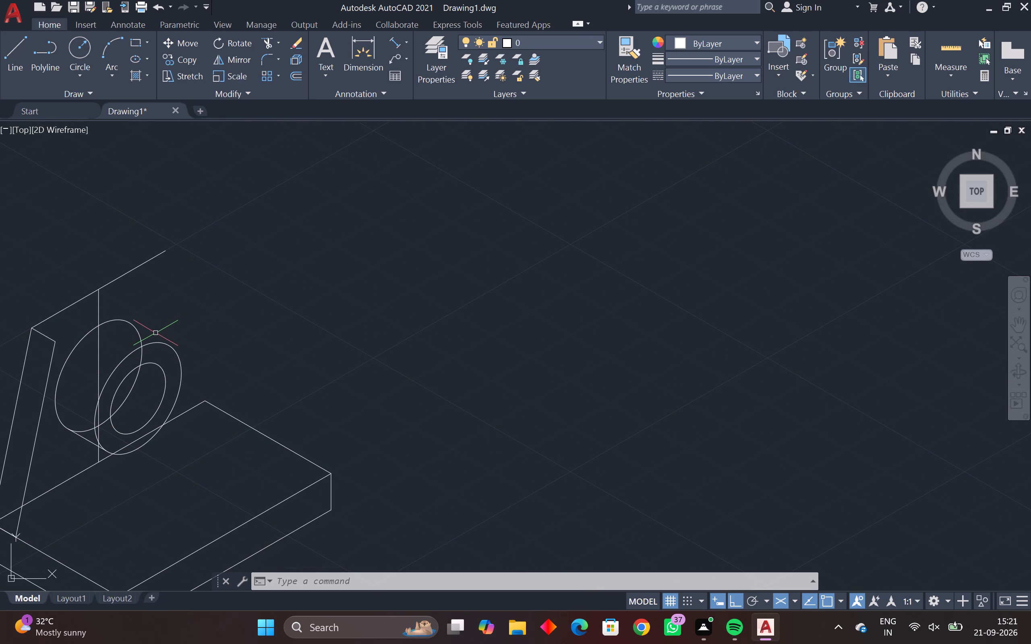
type("l")
key("space")
left_click(127, 322)
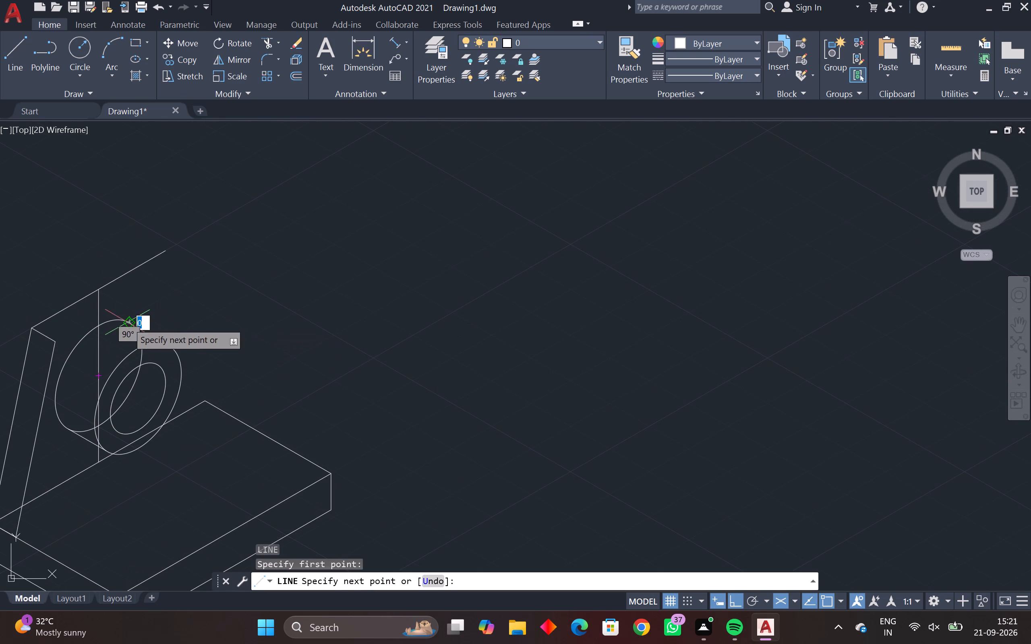
left_click(166, 345)
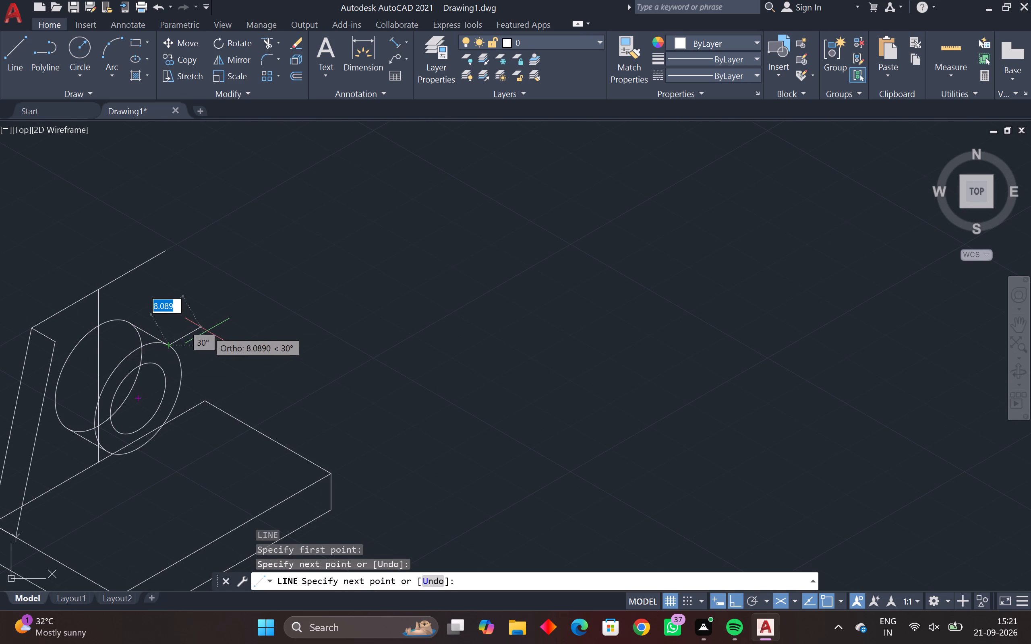
key("Escape")
Trim the rear isocircle from the upper tangent line to the outer isocircle, on to the inner isocircle, and inside it.
scroll(184, 349, "up", 3)
scroll(111, 374, "up", 3)
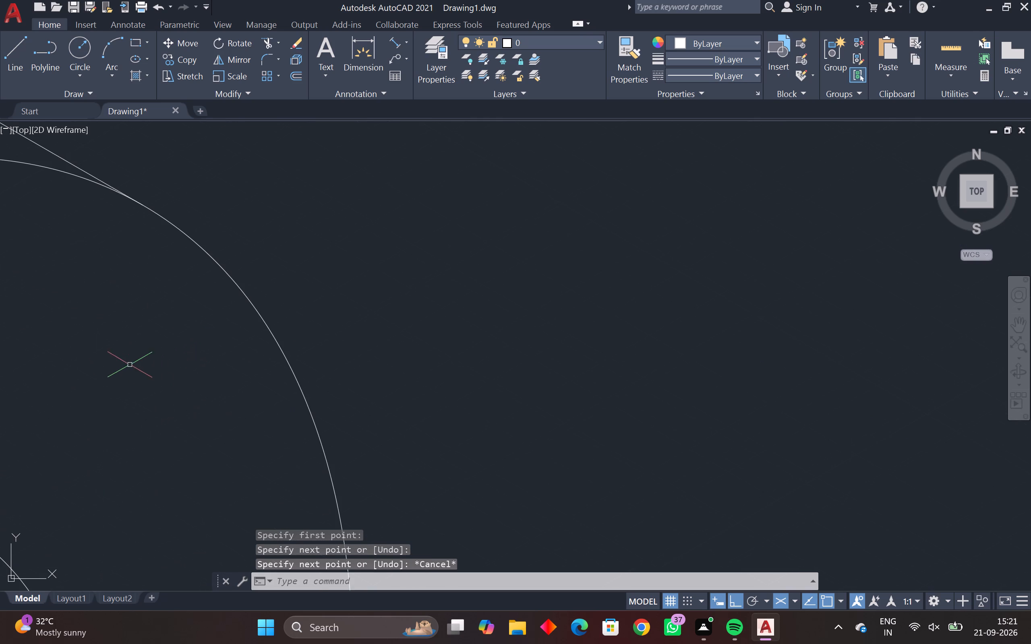
scroll(139, 363, "down", 8)
middle_click_drag(141, 363, 157, 335)
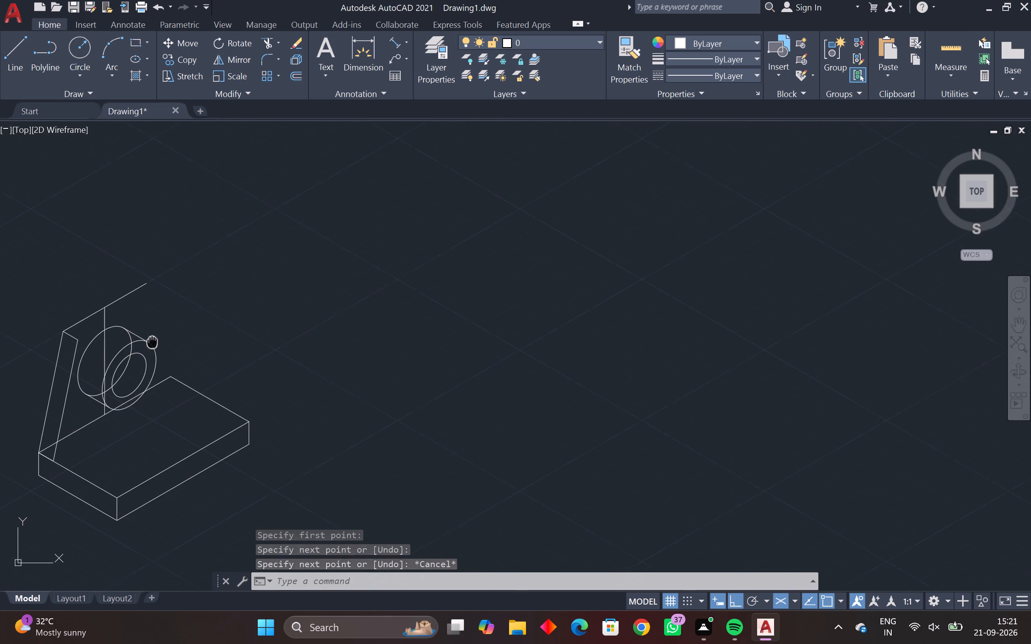
middle_click_drag(157, 335, 145, 345)
scroll(126, 357, "up", 3)
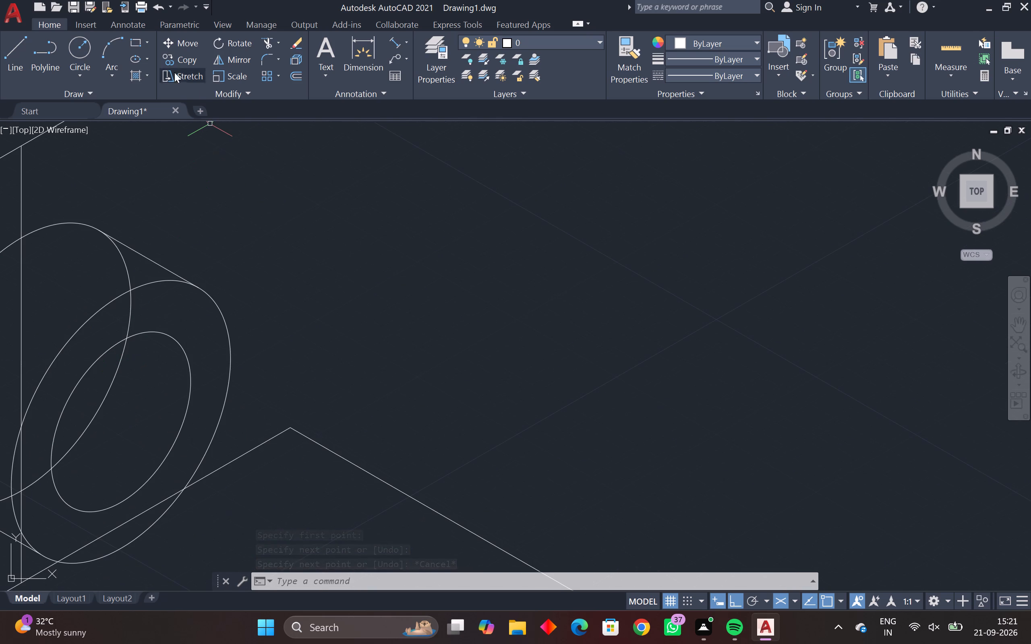
left_click(265, 44)
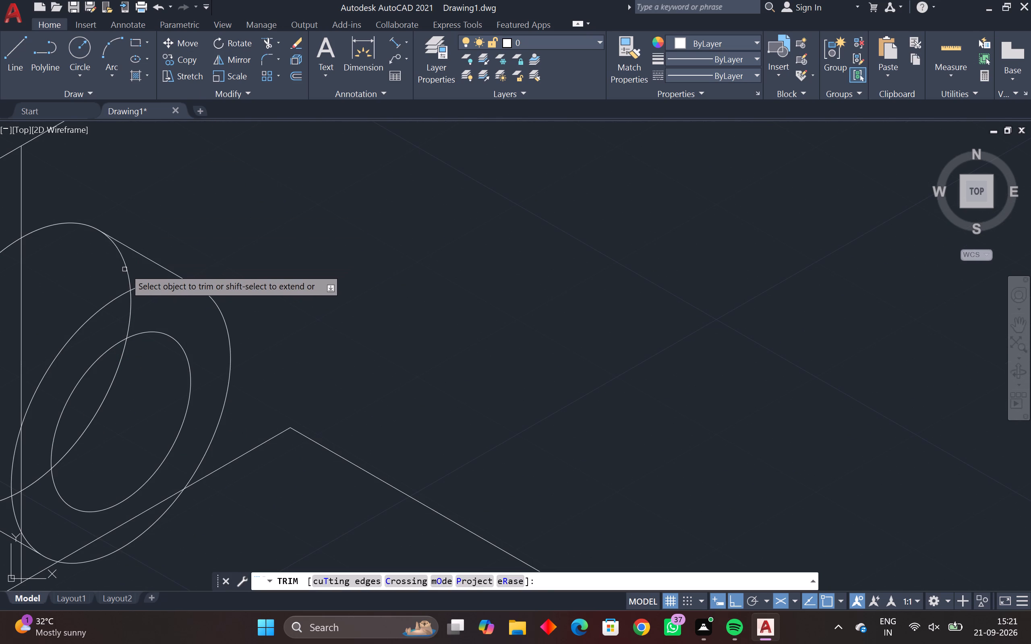
left_click(126, 268)
left_click(132, 308)
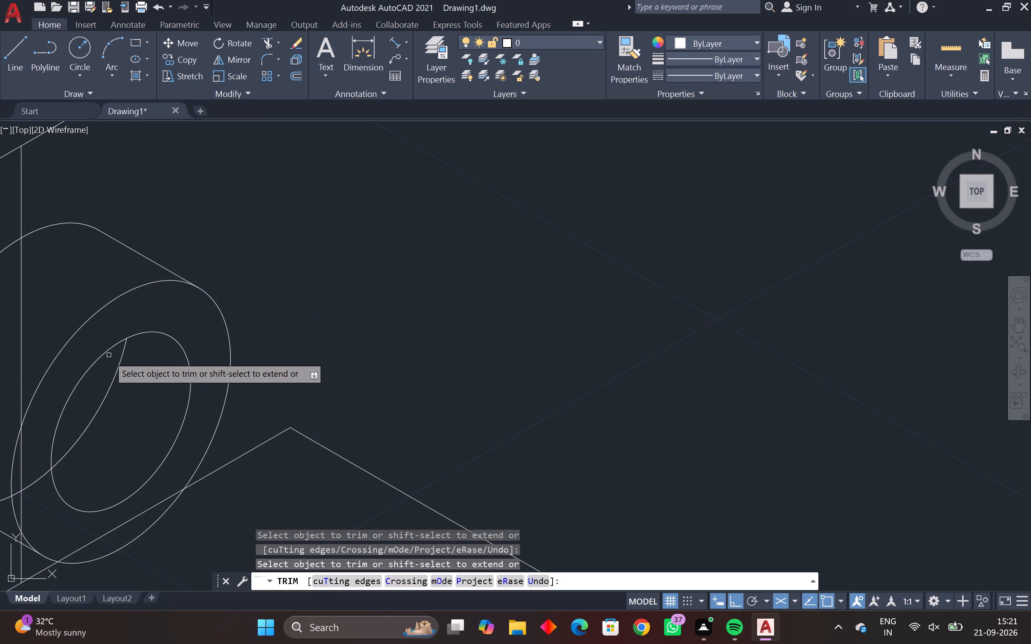
left_click_drag(98, 380, 98, 381)
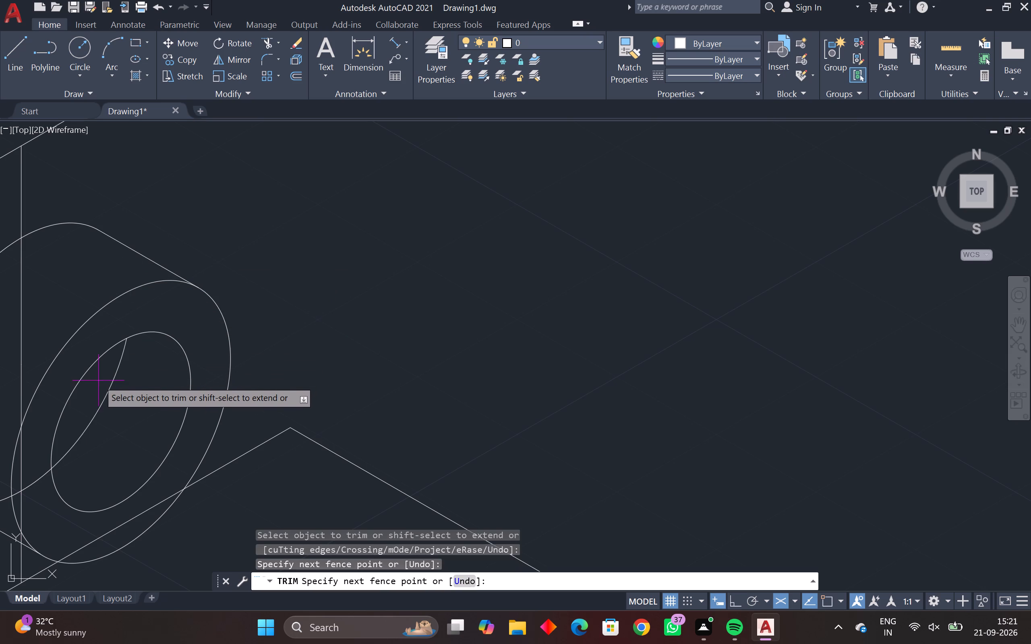
left_click_drag(98, 381, 117, 402)
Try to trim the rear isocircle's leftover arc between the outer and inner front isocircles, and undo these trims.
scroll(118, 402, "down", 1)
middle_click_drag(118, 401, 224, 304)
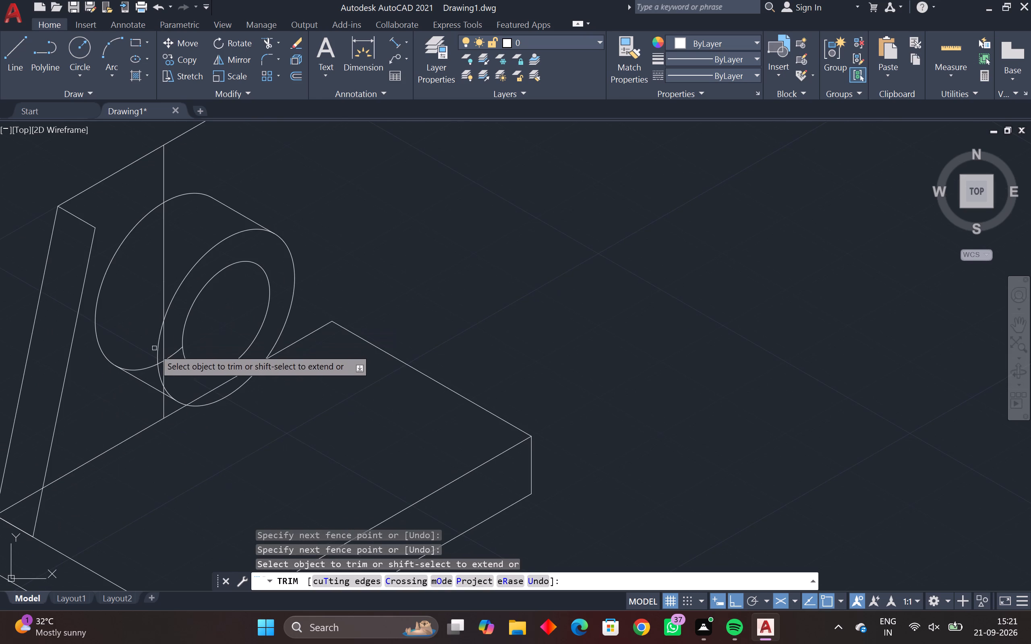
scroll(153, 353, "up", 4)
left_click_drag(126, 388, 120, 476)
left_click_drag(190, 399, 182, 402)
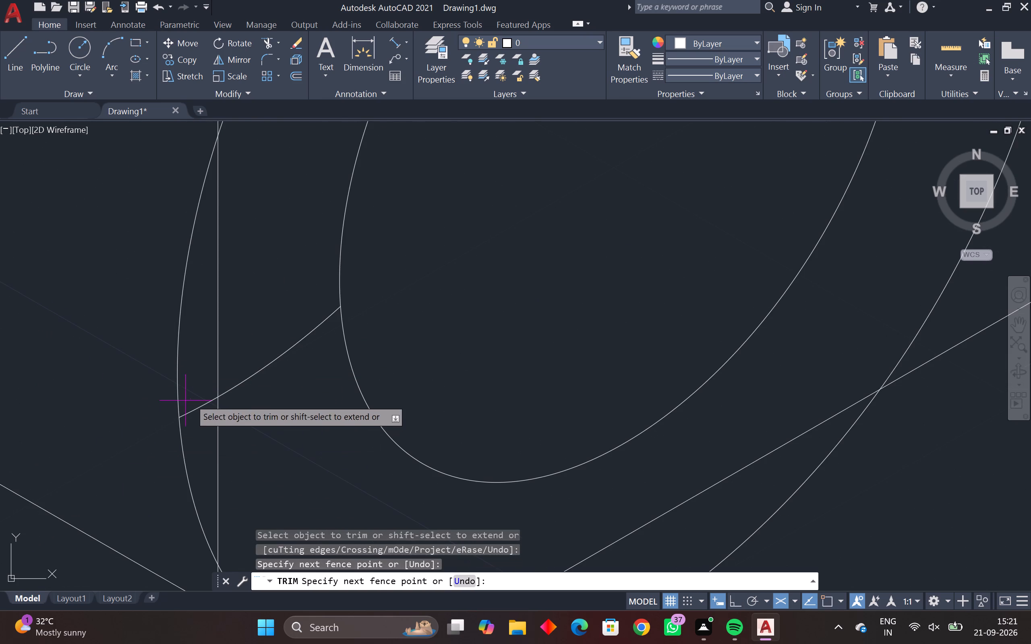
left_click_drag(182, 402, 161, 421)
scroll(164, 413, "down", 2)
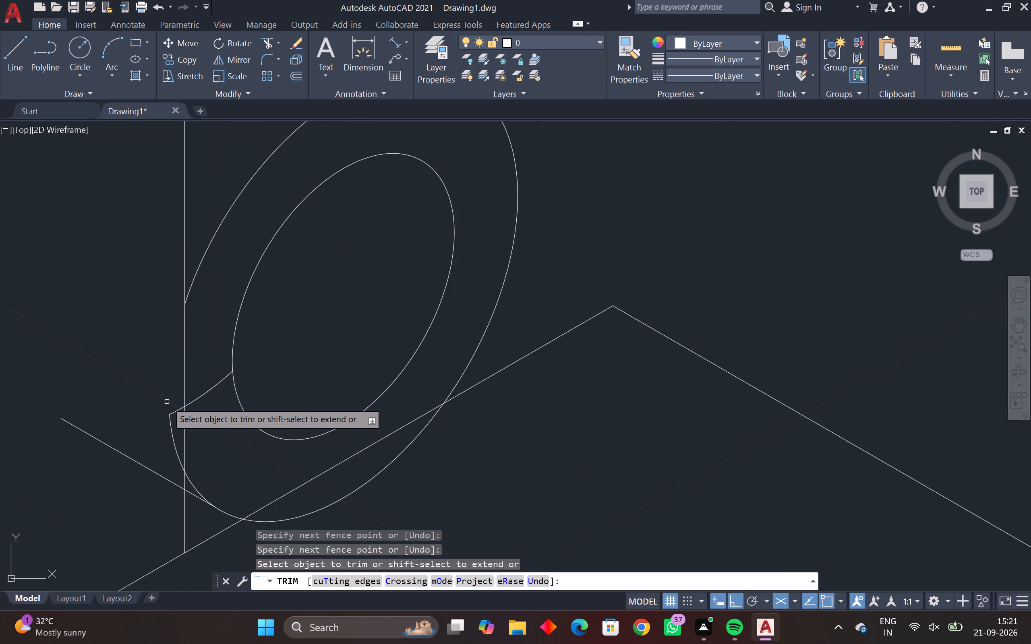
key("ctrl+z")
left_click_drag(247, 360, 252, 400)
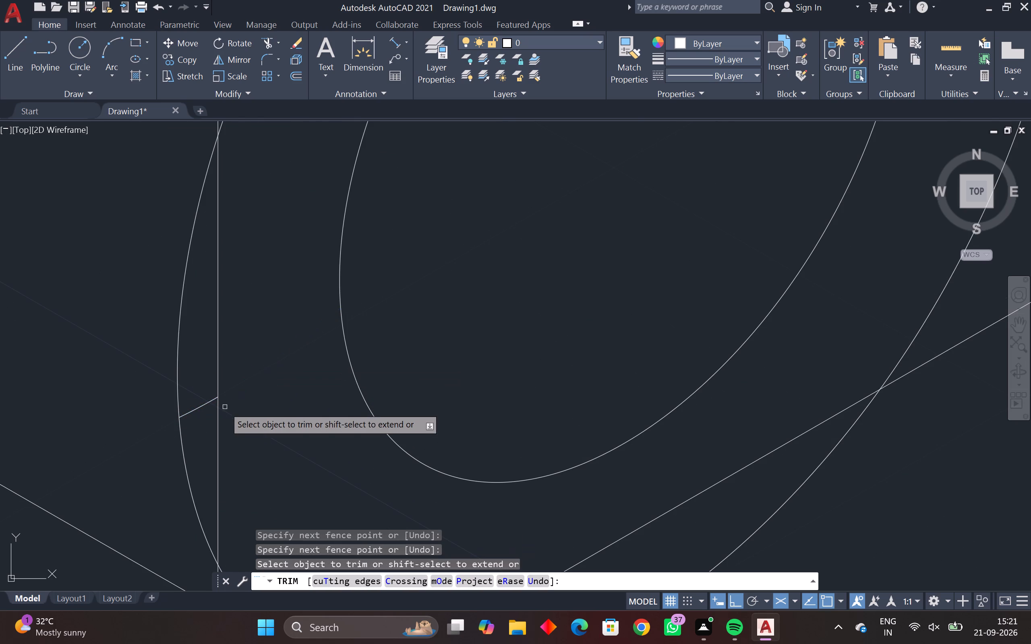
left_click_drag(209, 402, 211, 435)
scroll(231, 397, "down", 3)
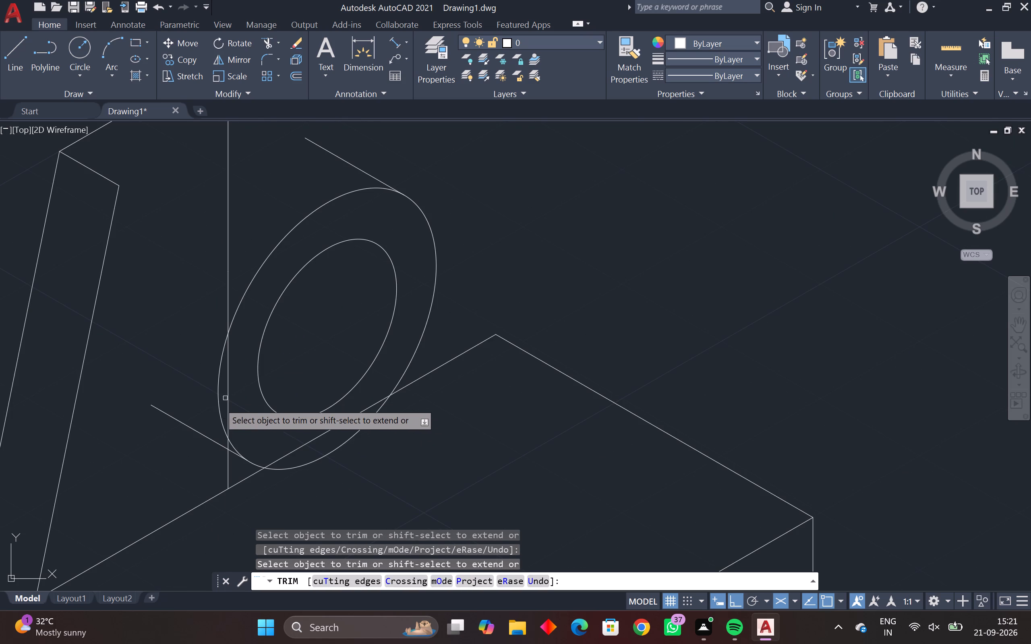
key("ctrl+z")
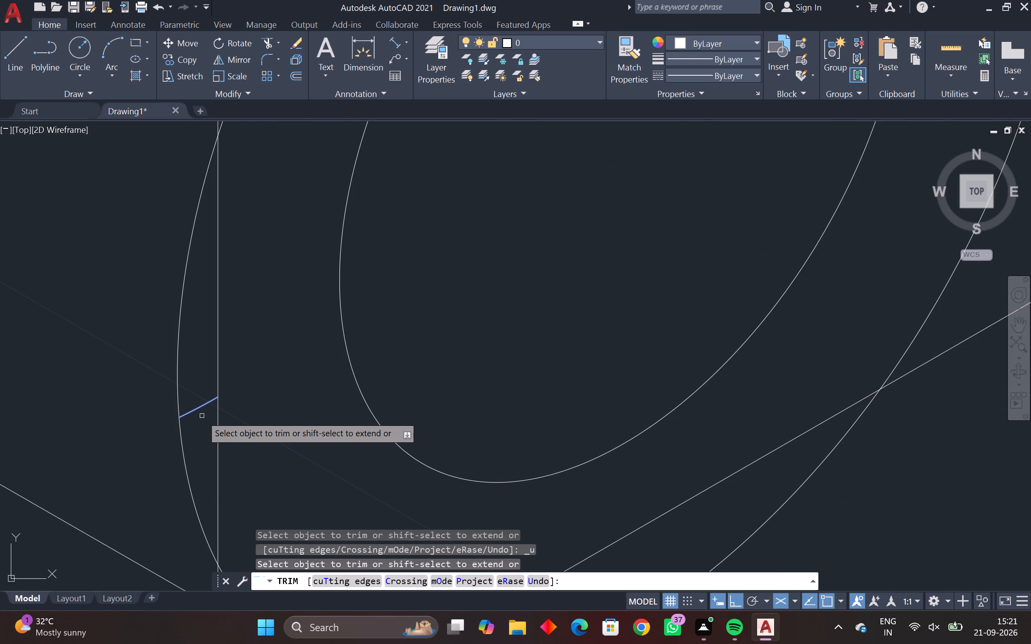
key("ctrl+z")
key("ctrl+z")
Trim the rear isocircle's leftover arc pieces on both sides of the vertical construction line, between the outer and inner front isocircles.
scroll(202, 416, "down", 1, "ctrl")
middle_click_drag(202, 416, 265, 380)
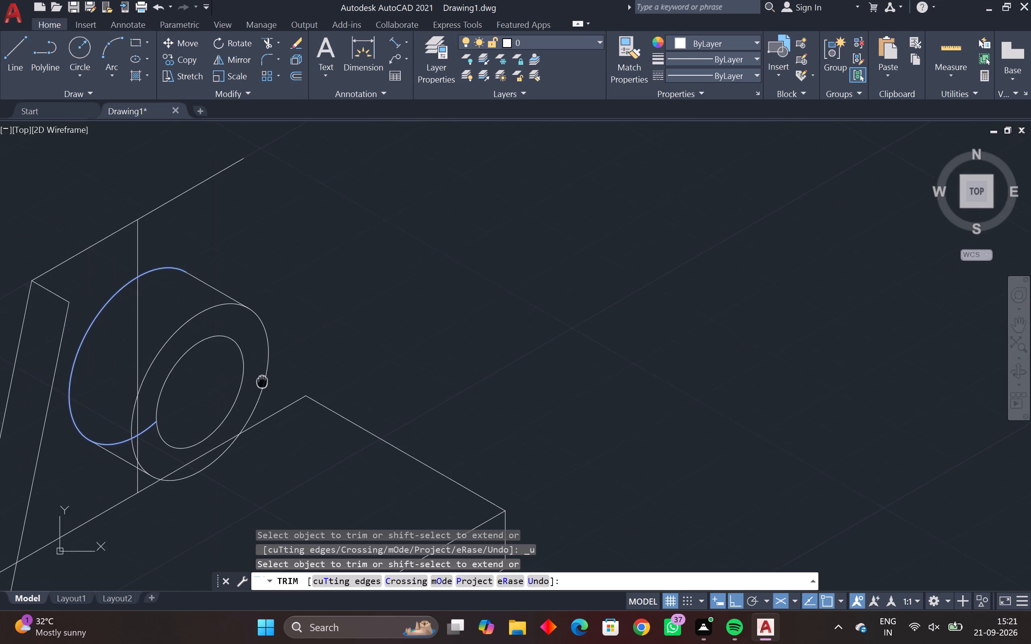
middle_click_drag(265, 380, 265, 379)
scroll(120, 440, "up", 2)
left_click(135, 427)
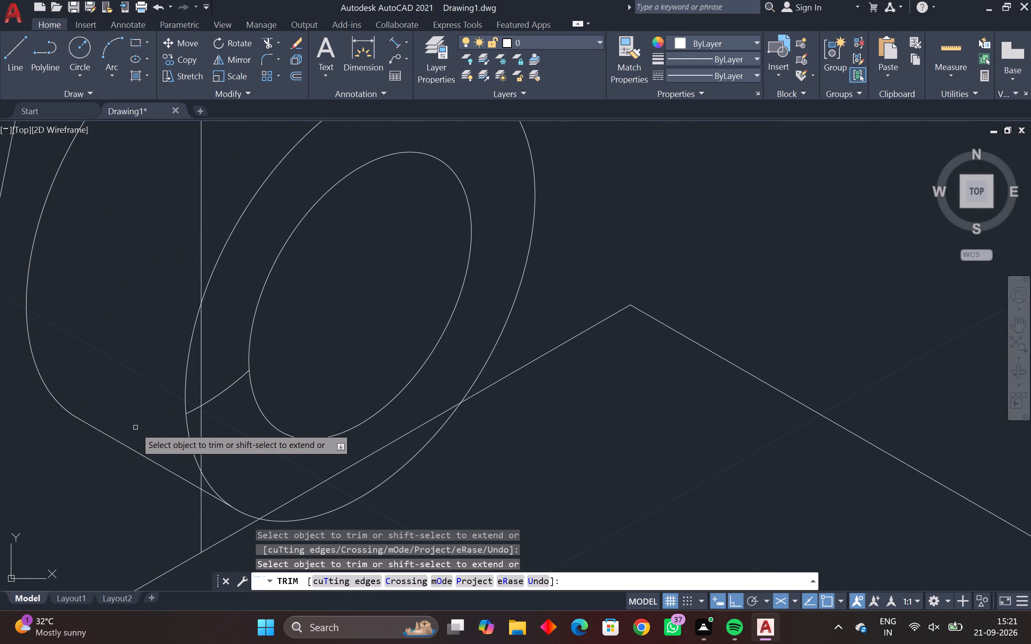
left_click(193, 409)
left_click(226, 392)
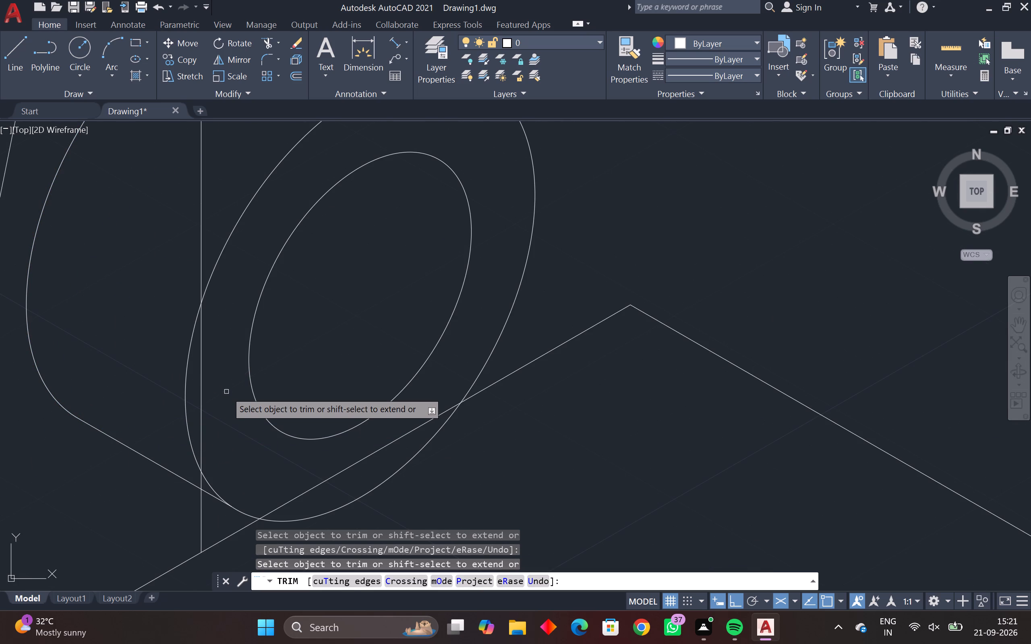
scroll(226, 392, "down", 3)
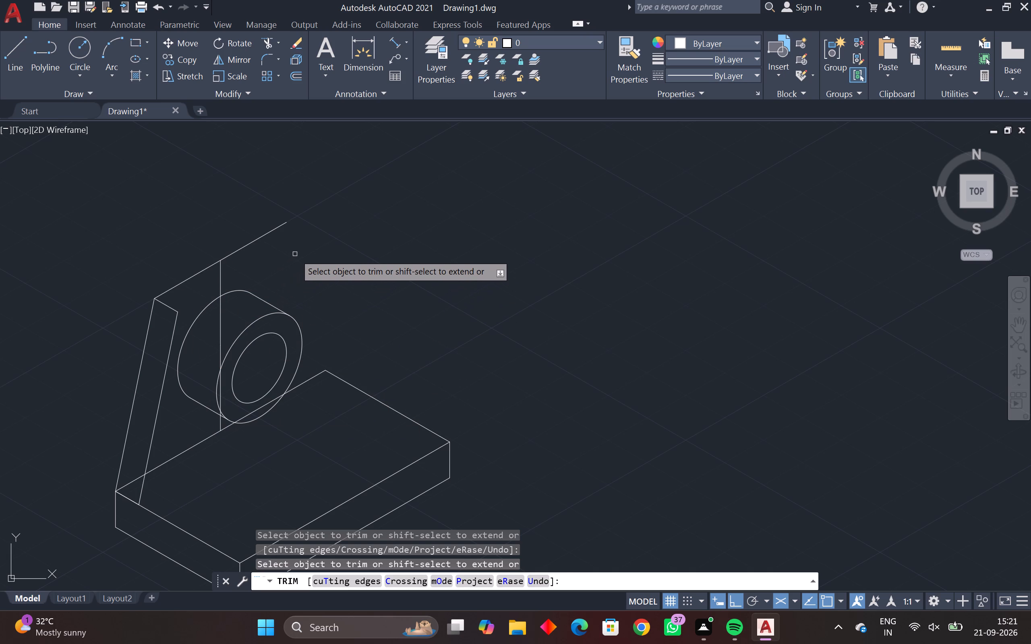
key("Escape")
Draw a slanted line from the free end of the upright's top edge to the base's rear upper corner.
key("l")
key("space")
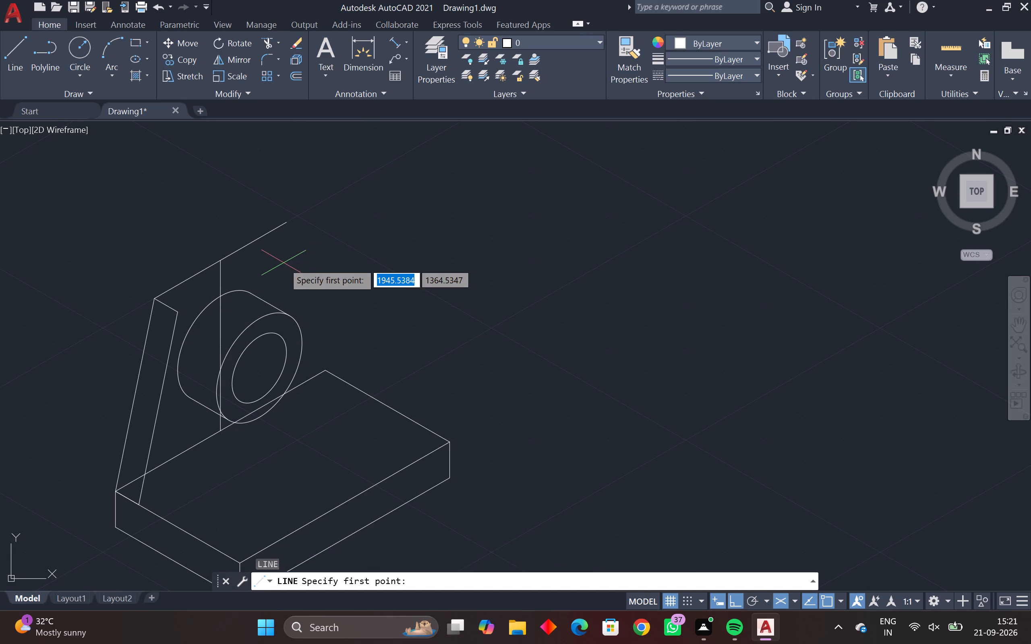
left_click(287, 225)
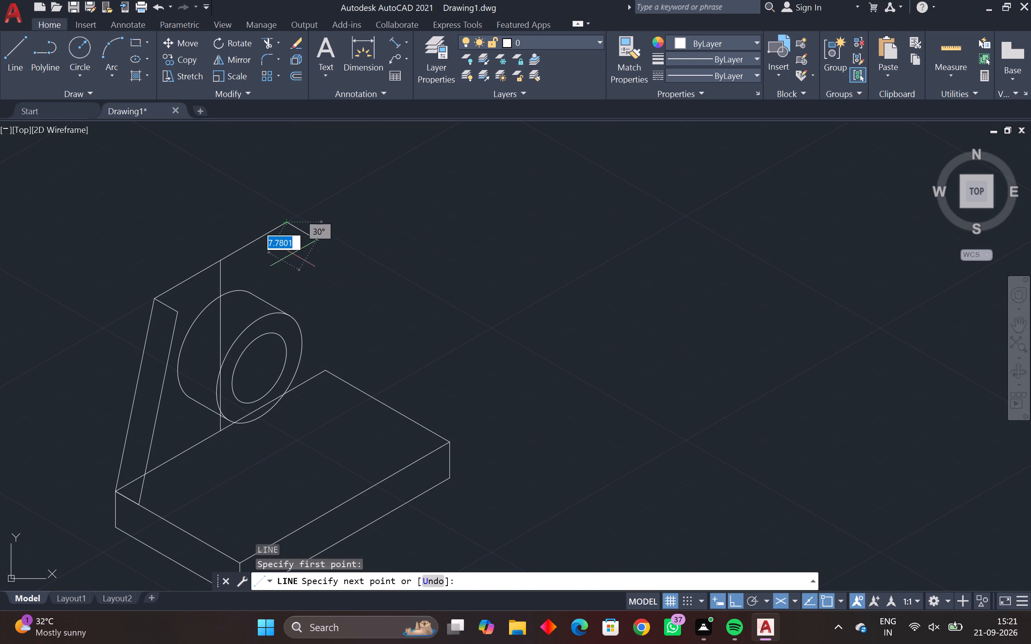
scroll(325, 367, "up", 4)
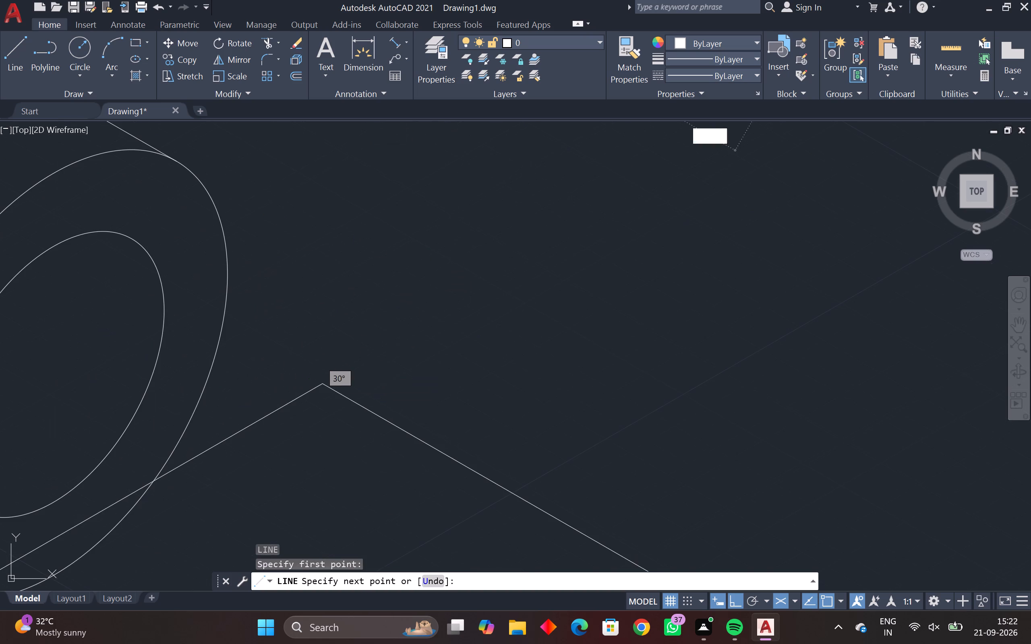
left_click(321, 387)
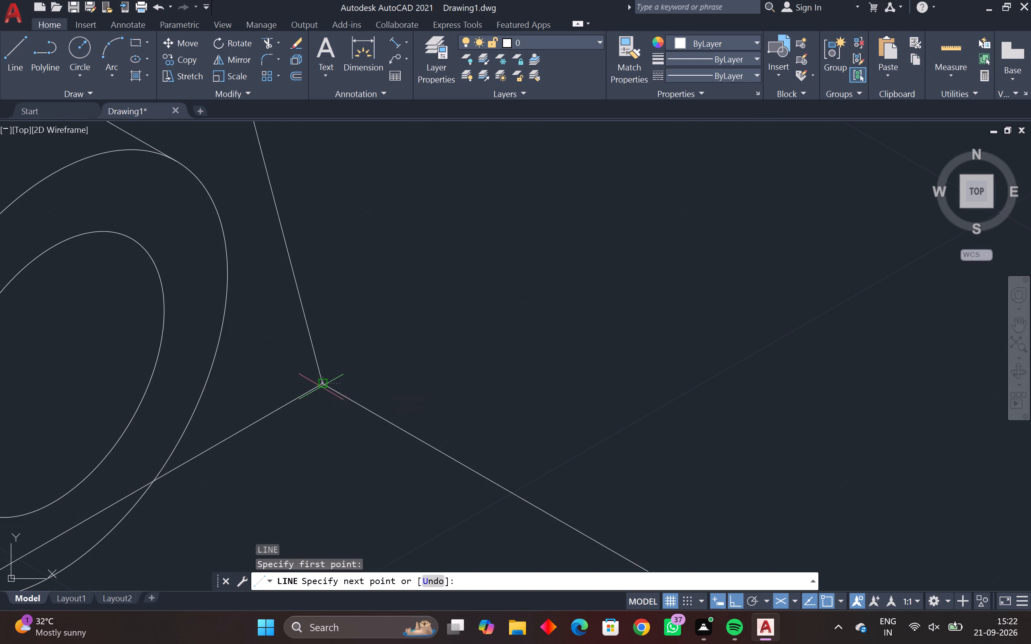
key("Escape")
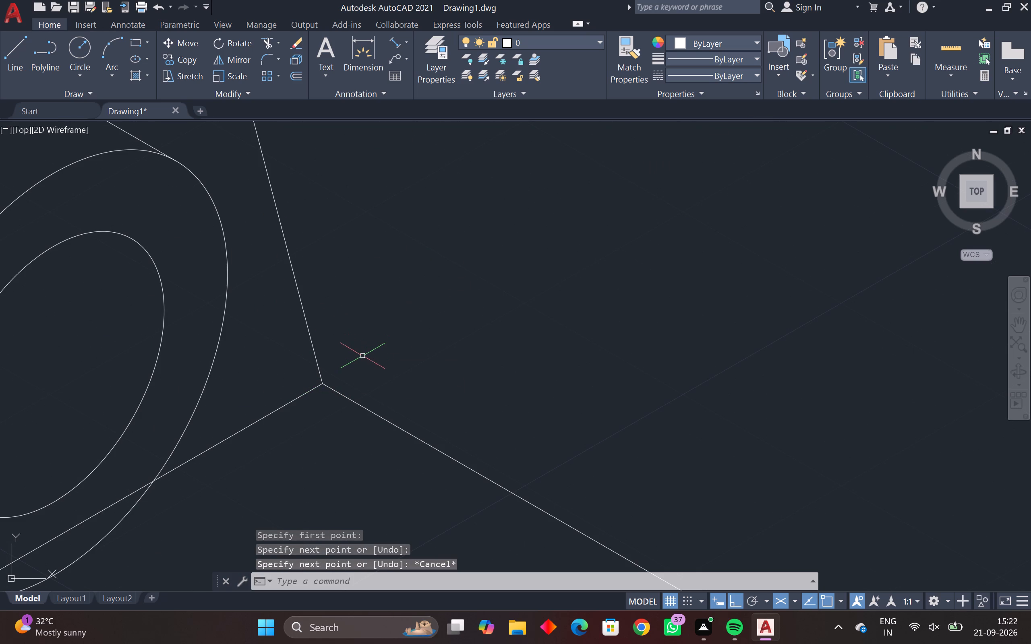
Draw a 6-unit line from the base's rear upper corner along its 330° edge.
type("l")
key("space")
left_click(325, 382)
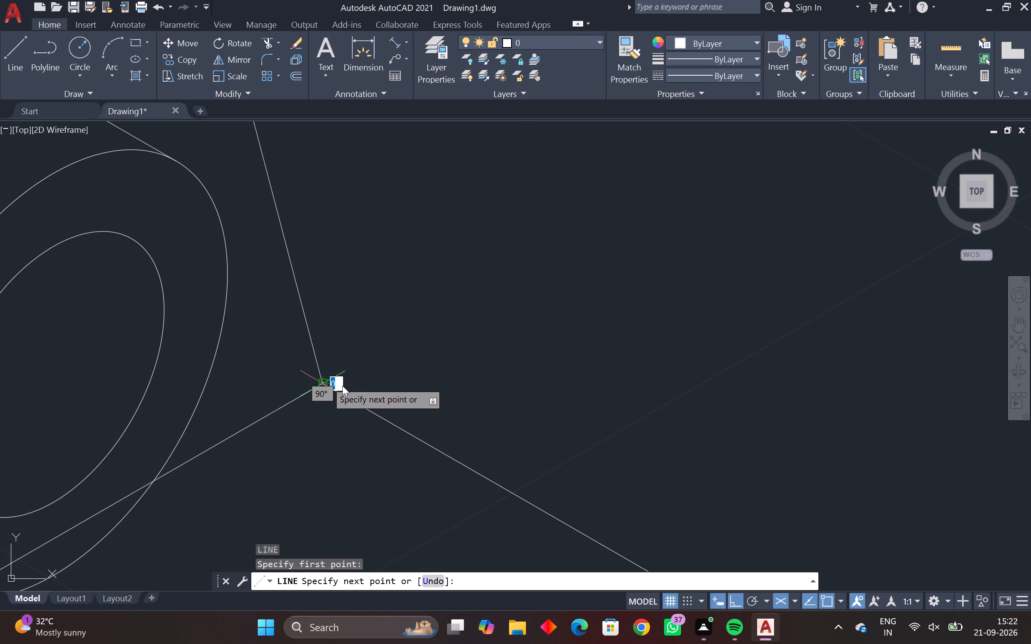
key("6")
key("Return")
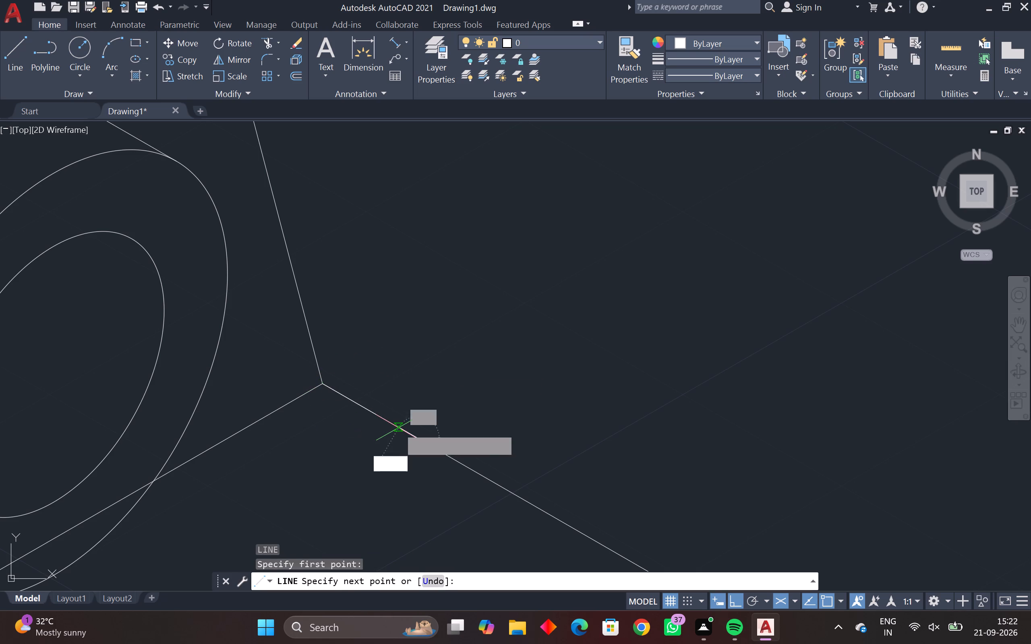
scroll(330, 305, "down", 6)
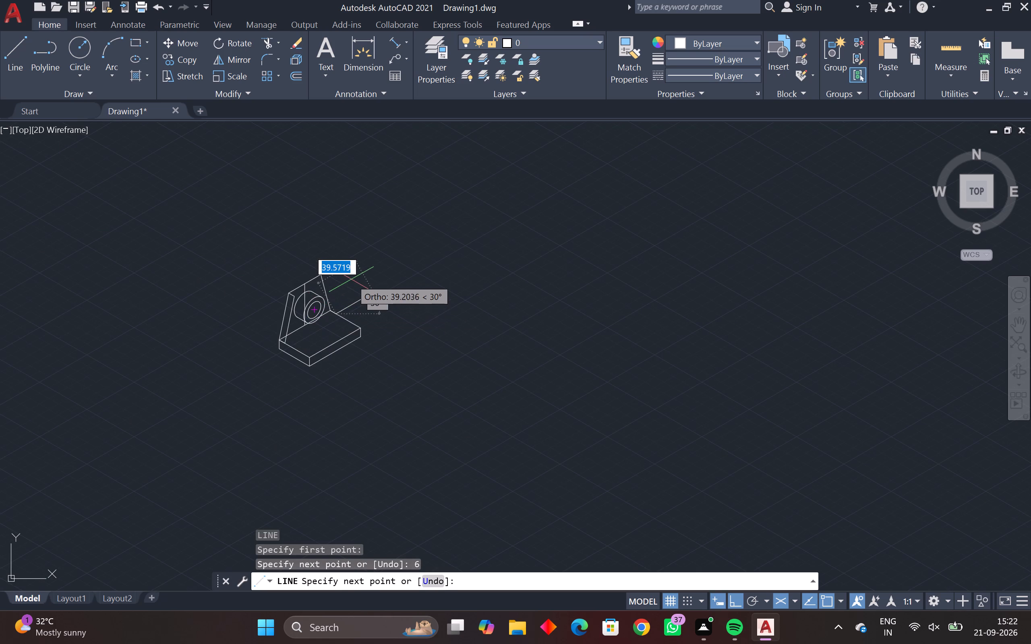
key("space")
Draw a 6-unit line along the 330° axis from the far end of the upright's top edge.
key("space")
left_click(323, 271)
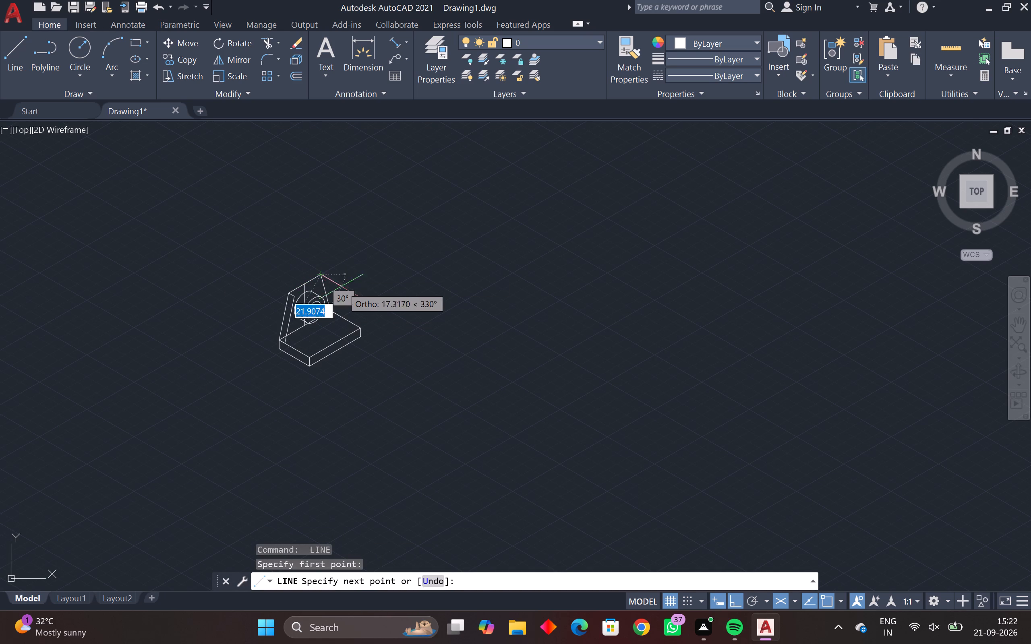
scroll(348, 296, "up", 3)
scroll(265, 256, "up", 3)
middle_click_drag(242, 237, 467, 504)
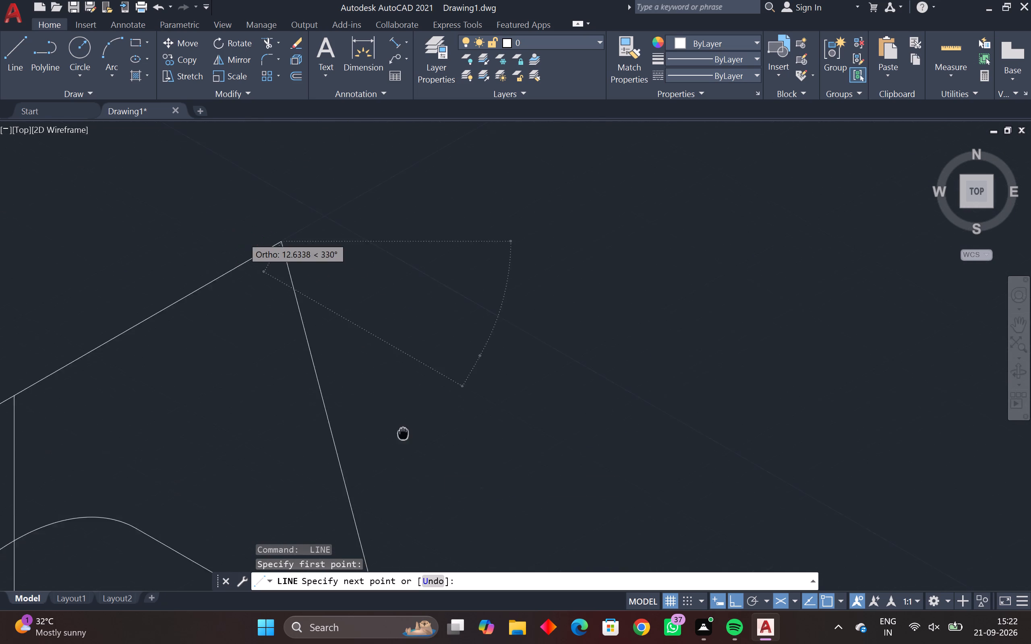
middle_click_drag(467, 504, 559, 592)
scroll(559, 593, "up", 1)
scroll(500, 514, "up", 3)
middle_click_drag(485, 497, 515, 526)
scroll(508, 508, "down", 2)
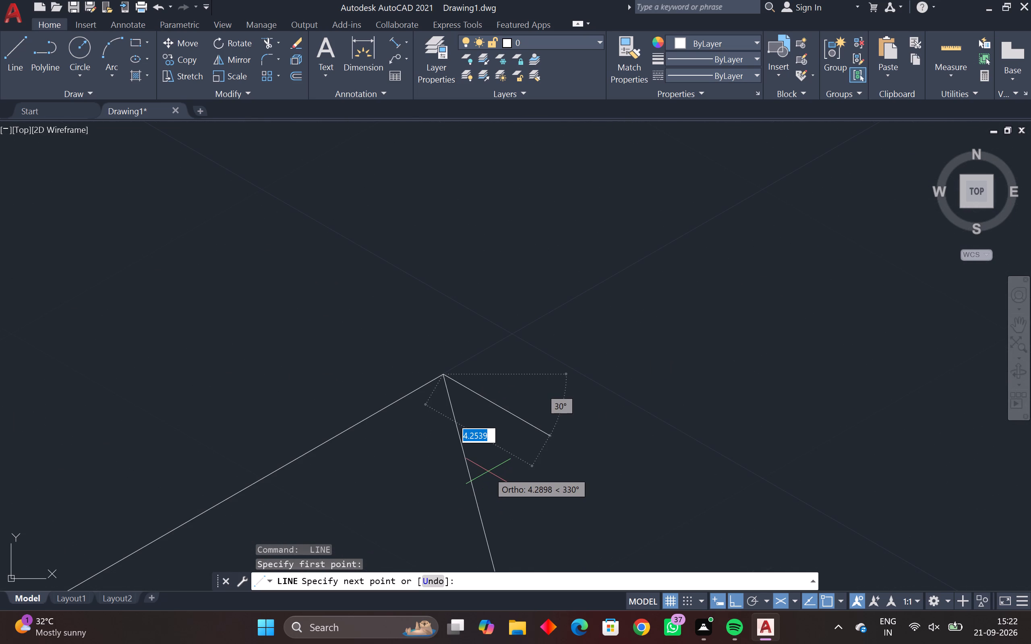
key("6")
key("Return")
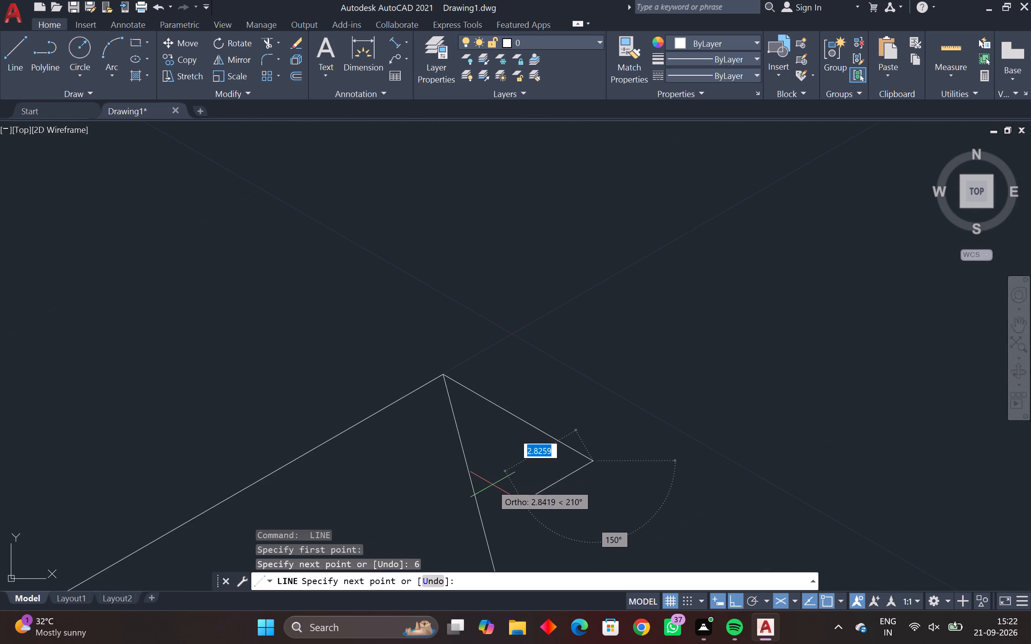
Continue the line from the short top segment's free end to the end of the 6-unit segment on the base's rear edge.
scroll(496, 484, "down", 3)
middle_click_drag(516, 500, 489, 342)
middle_click_drag(551, 509, 508, 378)
scroll(513, 443, "up", 2)
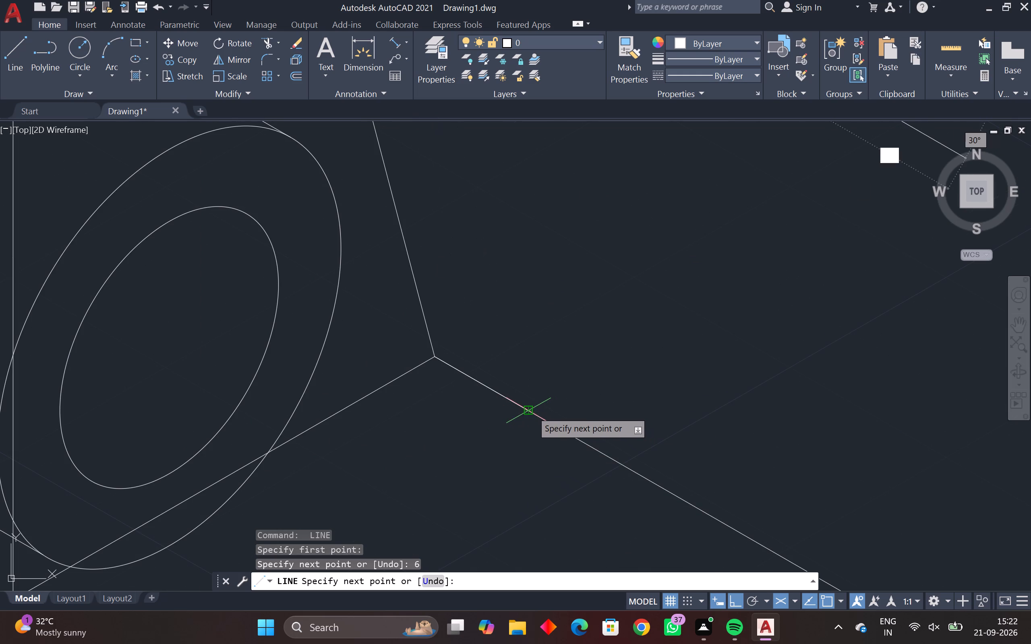
left_click_drag(532, 411, 541, 409)
scroll(573, 400, "down", 4)
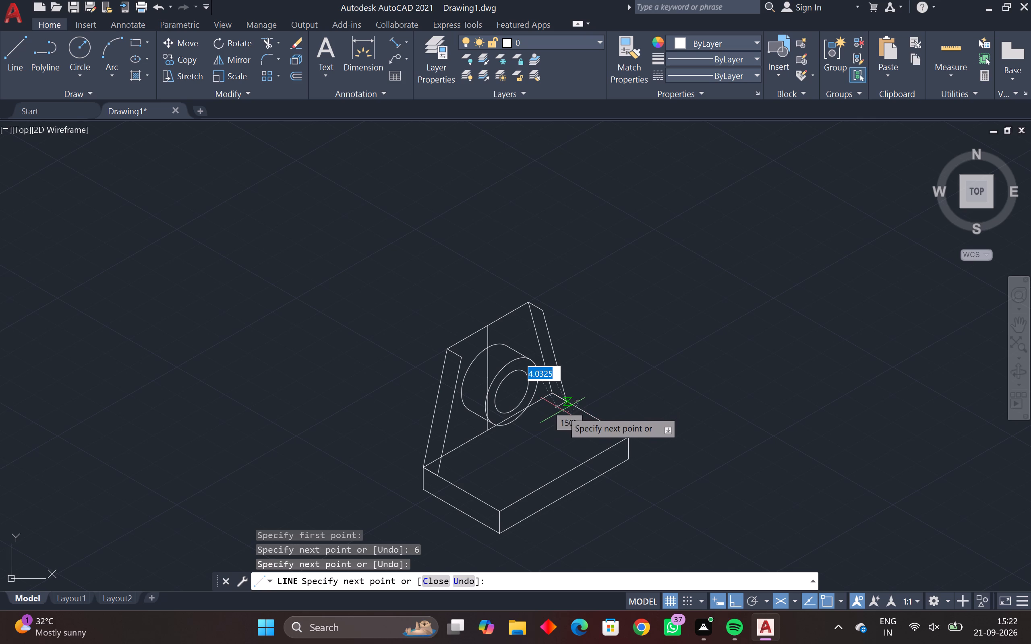
Trim away the part of the base's rear top edge that crosses the boss's outer front circle.
key("Escape")
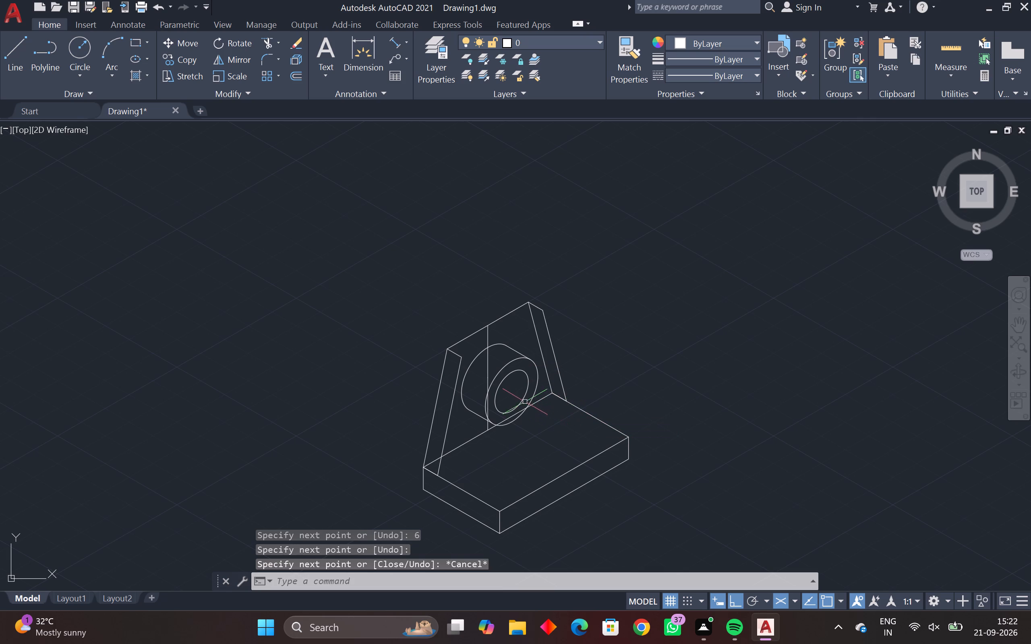
scroll(516, 396, "up", 3)
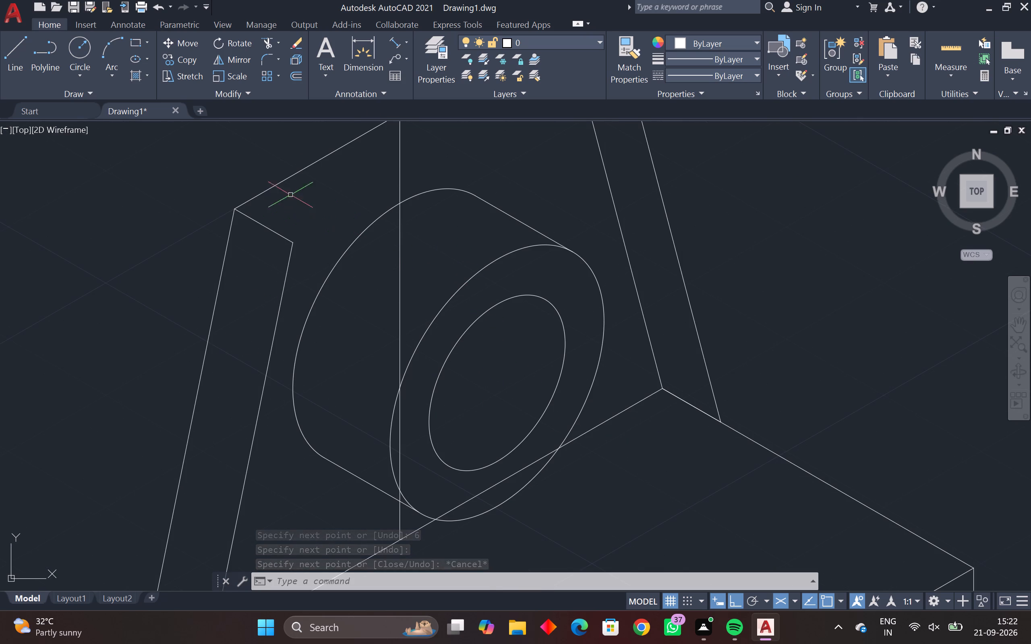
left_click(262, 38)
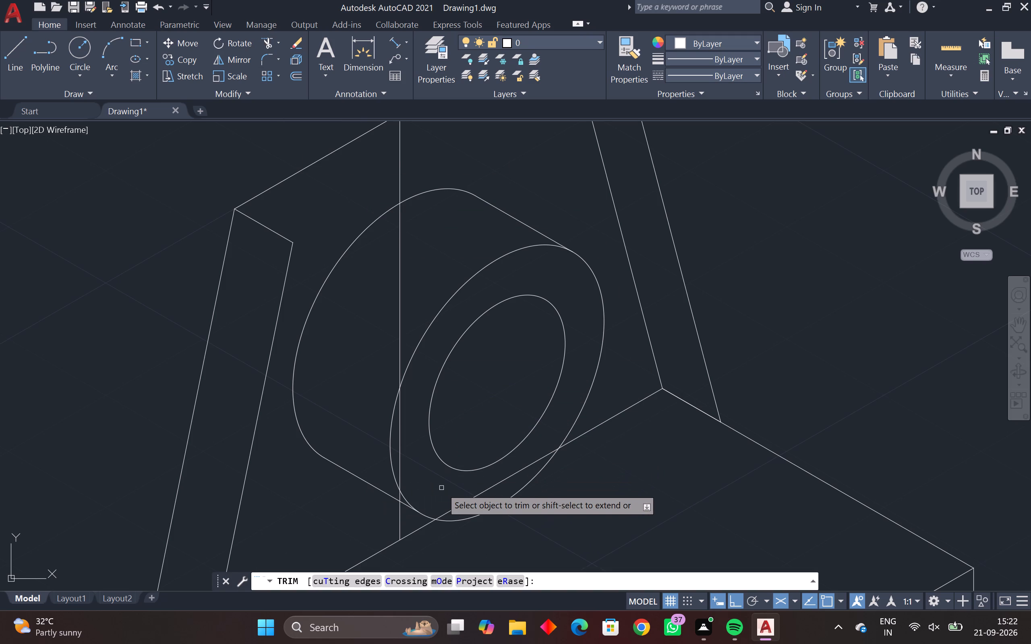
left_click(475, 496)
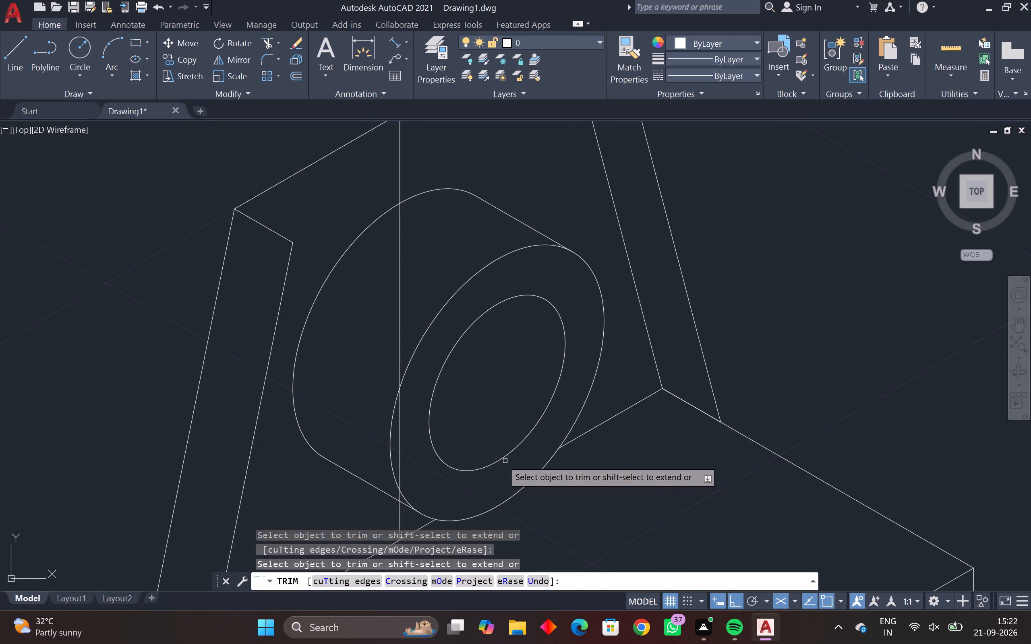
Trim away the vertical centre construction line of the upright piece by piece, including the portions inside and below the boss.
left_click(398, 457)
left_click_drag(389, 347, 415, 323)
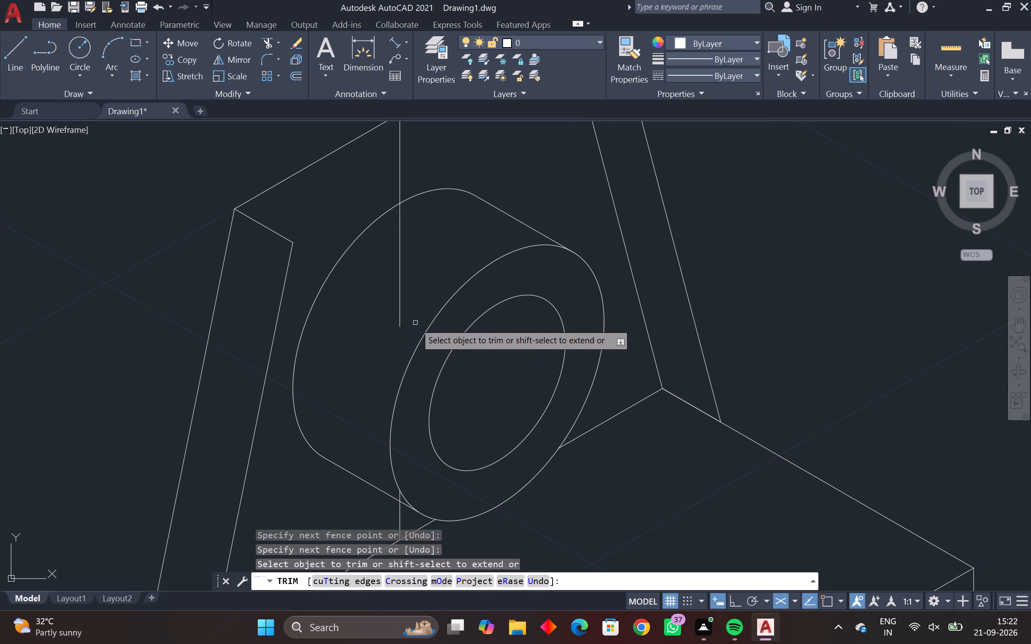
scroll(396, 304, "down", 1)
middle_click_drag(396, 305, 400, 371)
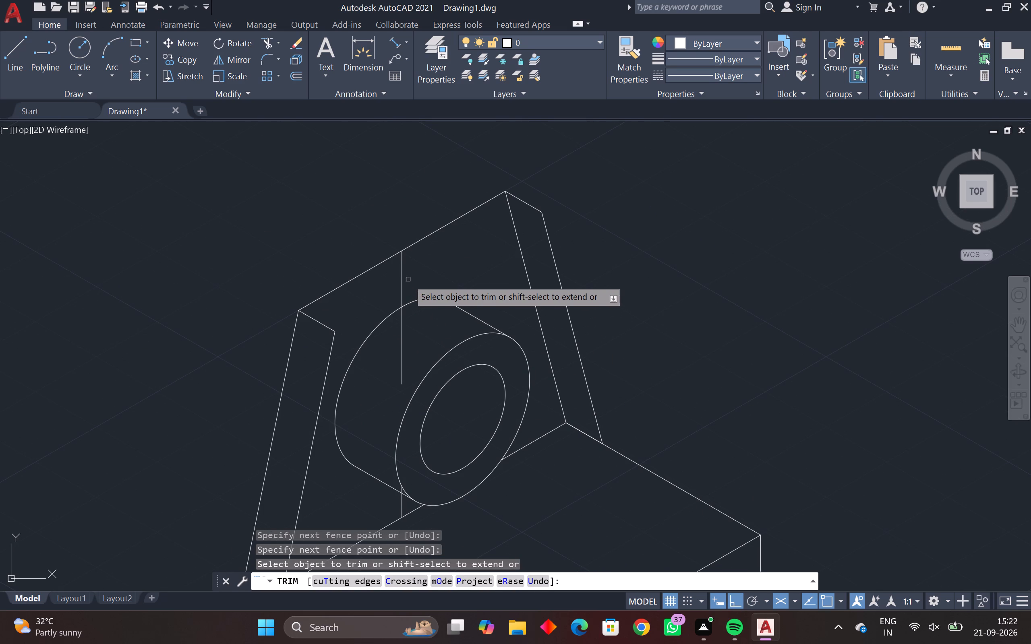
left_click_drag(411, 278, 379, 303)
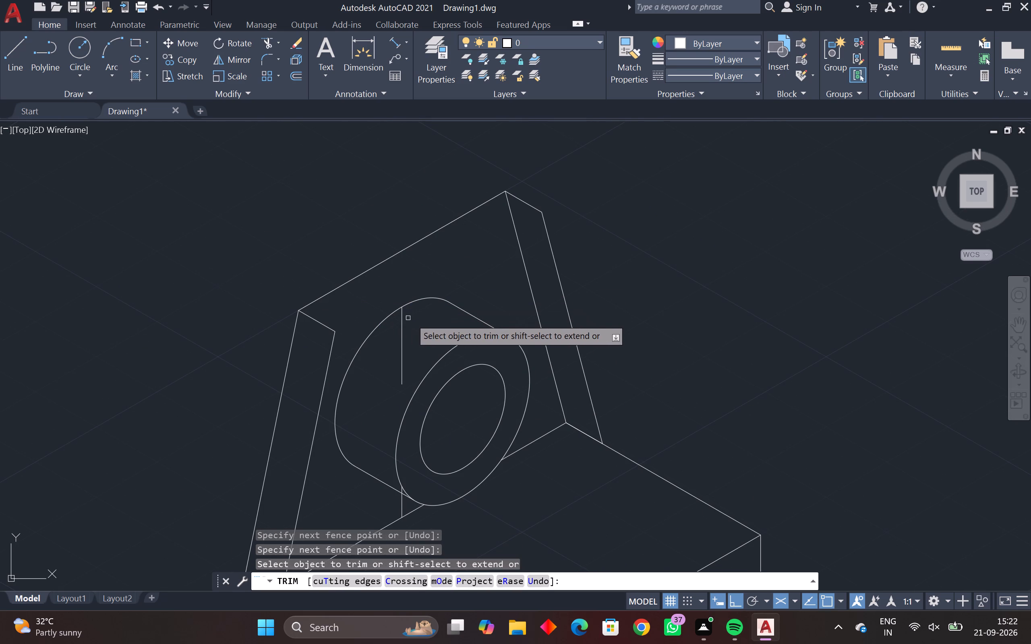
left_click_drag(415, 326, 398, 342)
scroll(420, 491, "up", 3)
middle_click_drag(421, 473, 550, 279)
scroll(478, 318, "up", 3)
left_click_drag(455, 275, 436, 258)
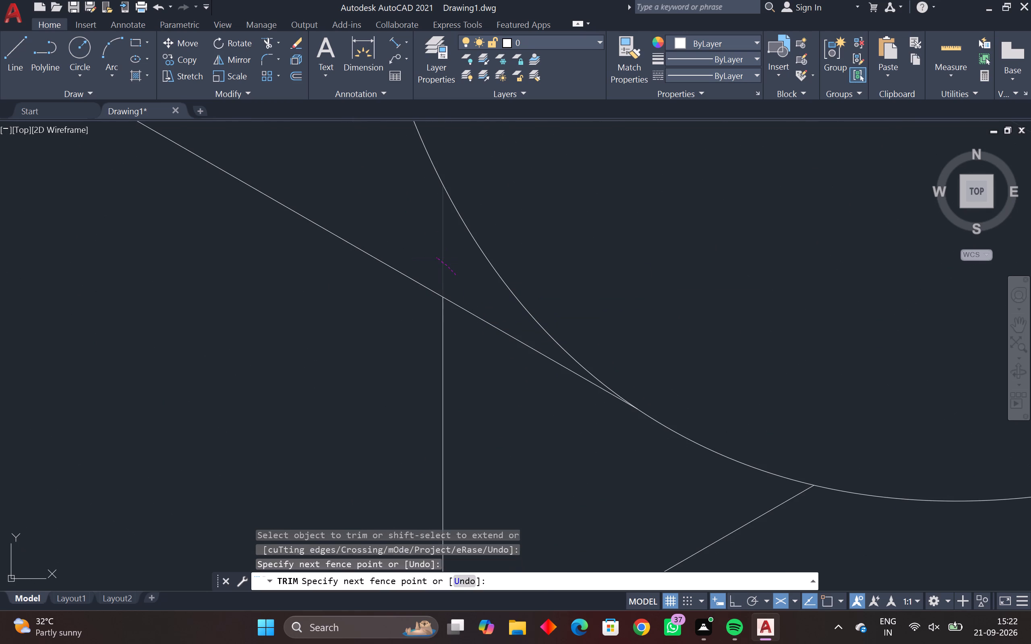
left_click_drag(492, 380, 371, 402)
scroll(388, 379, "down", 5)
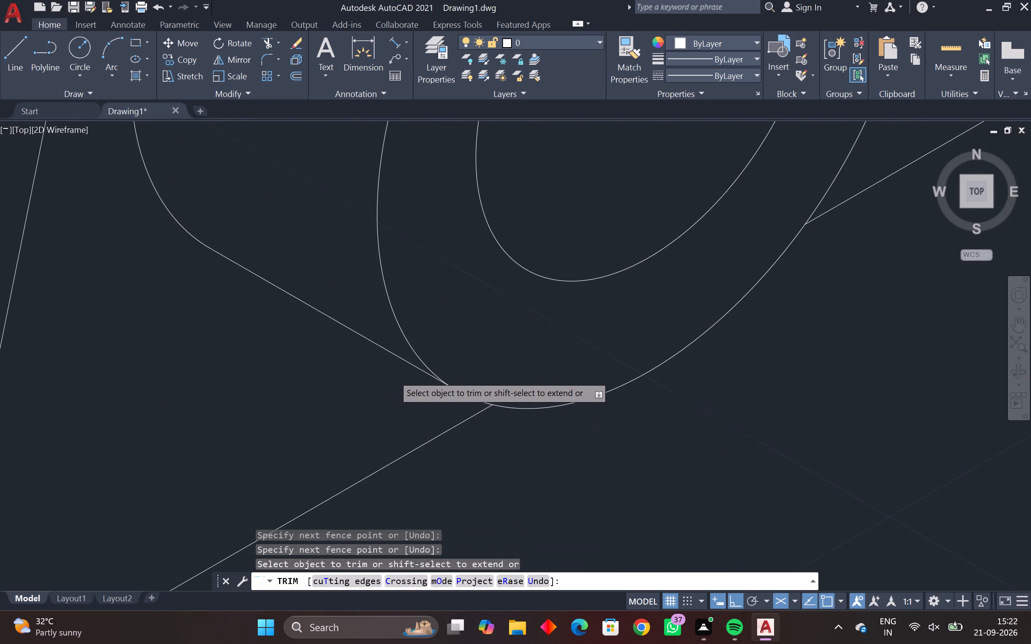
middle_click_drag(402, 378, 289, 413)
key("Escape")
key("Escape")
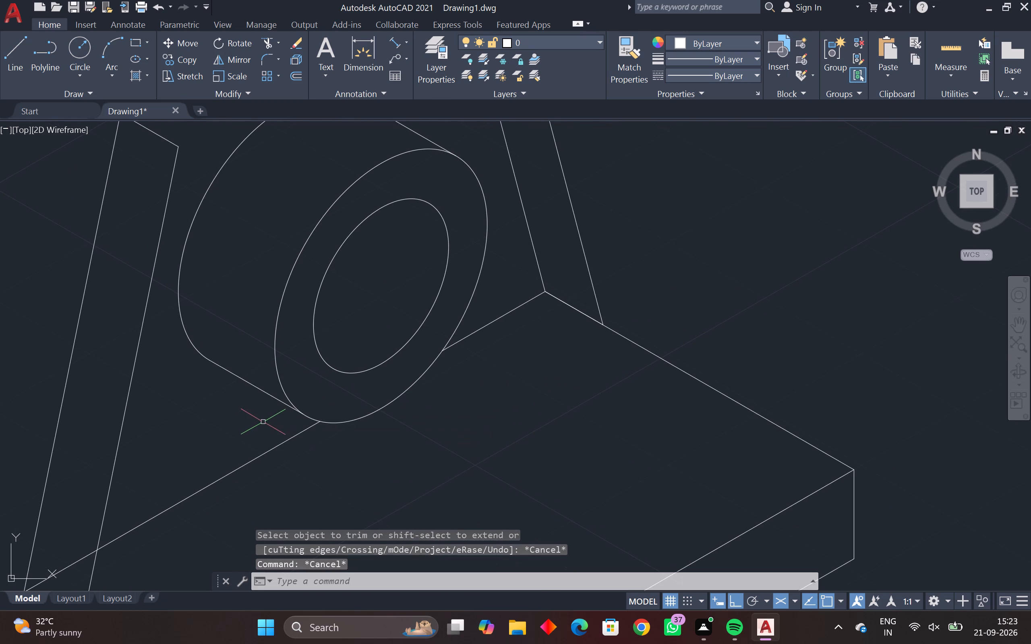
Draw a 34-unit line joining the front ends of the upright's two short top edges.
key("l")
key("space")
scroll(257, 439, "down", 2)
middle_click_drag(257, 438, 241, 456)
scroll(199, 343, "up", 1)
left_click(218, 342)
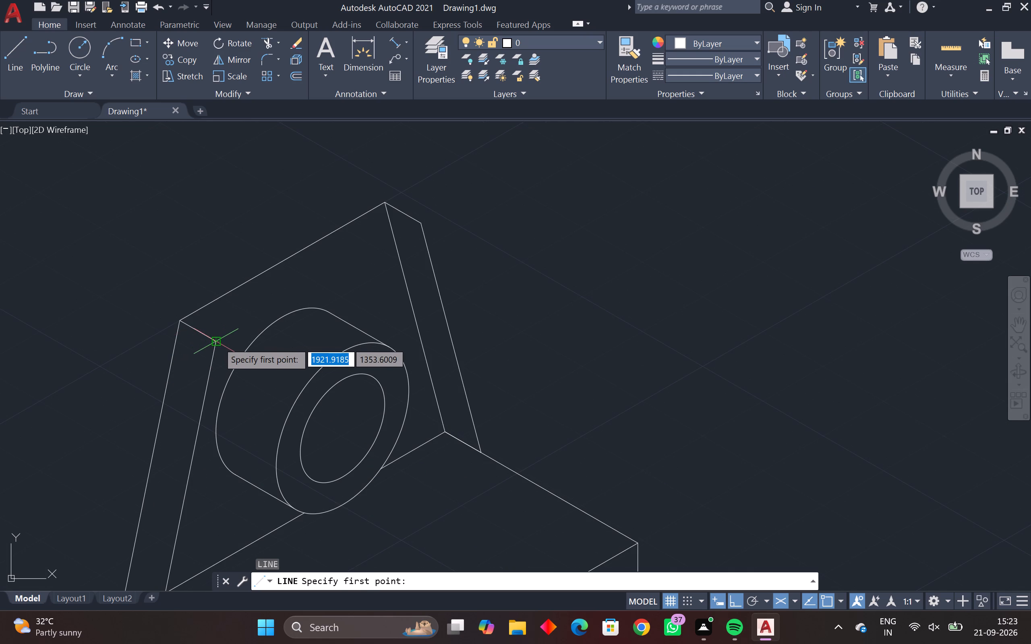
left_click(421, 223)
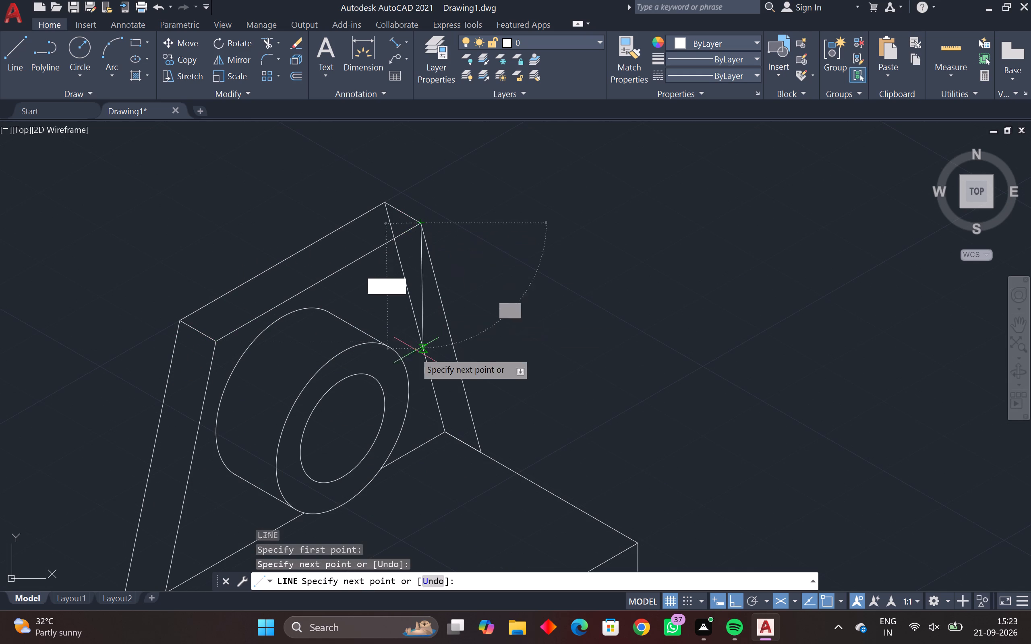
key("Escape")
key("Escape")
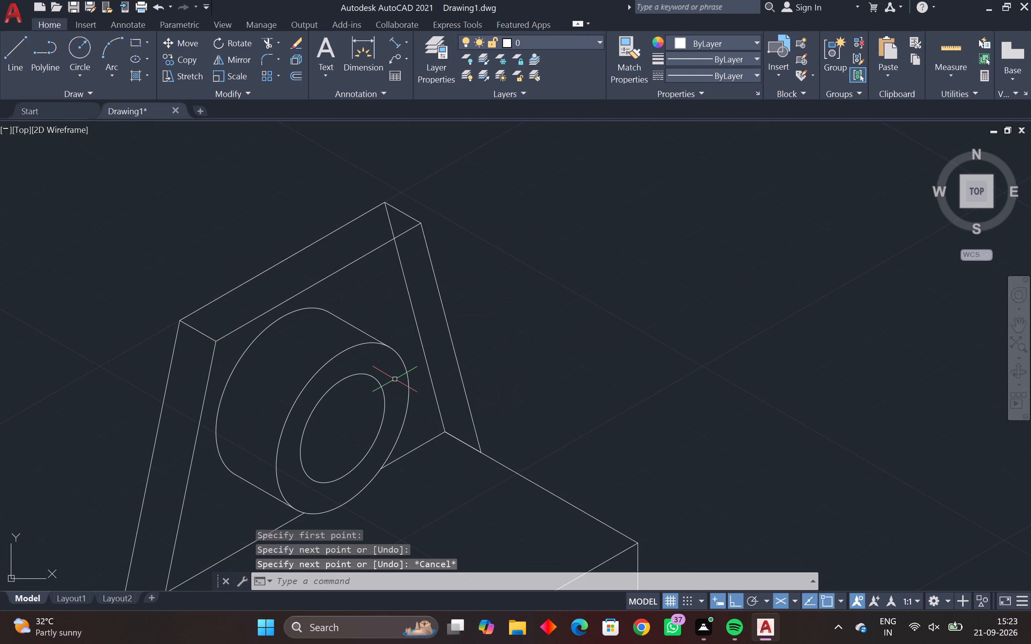
Trim the upright's rear slanted line on the boss's 30° side where it lies below the front top edge.
scroll(395, 379, "down", 2)
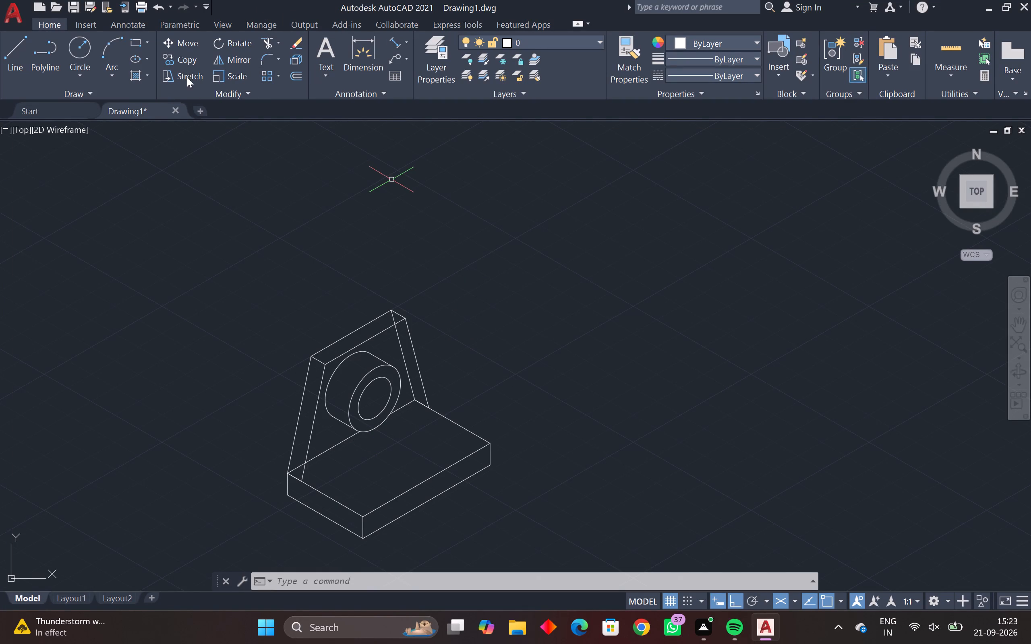
left_click(267, 41)
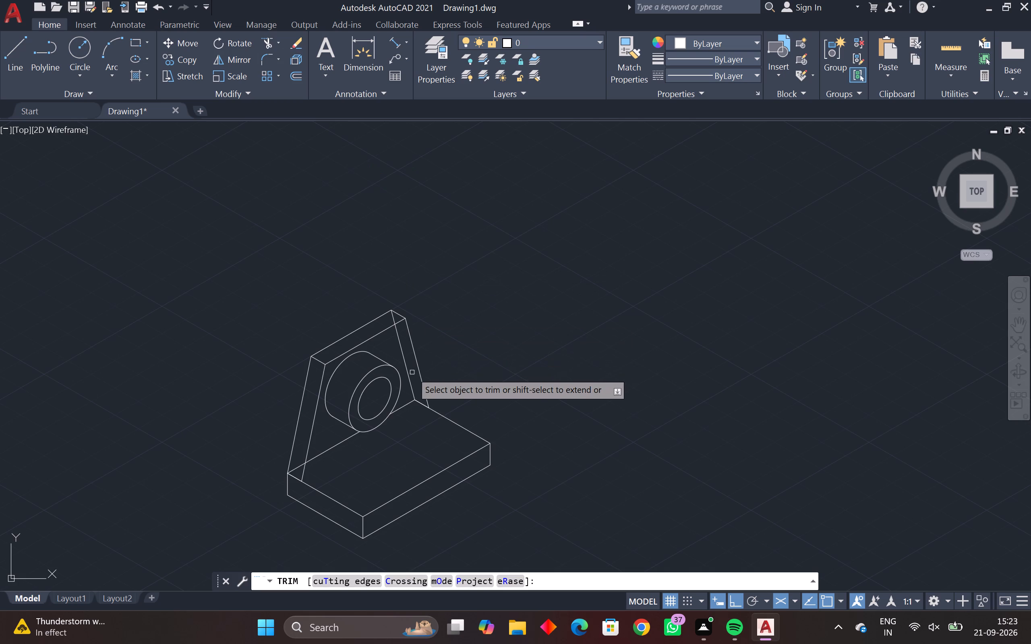
scroll(412, 372, "up", 2)
left_click_drag(405, 364, 389, 374)
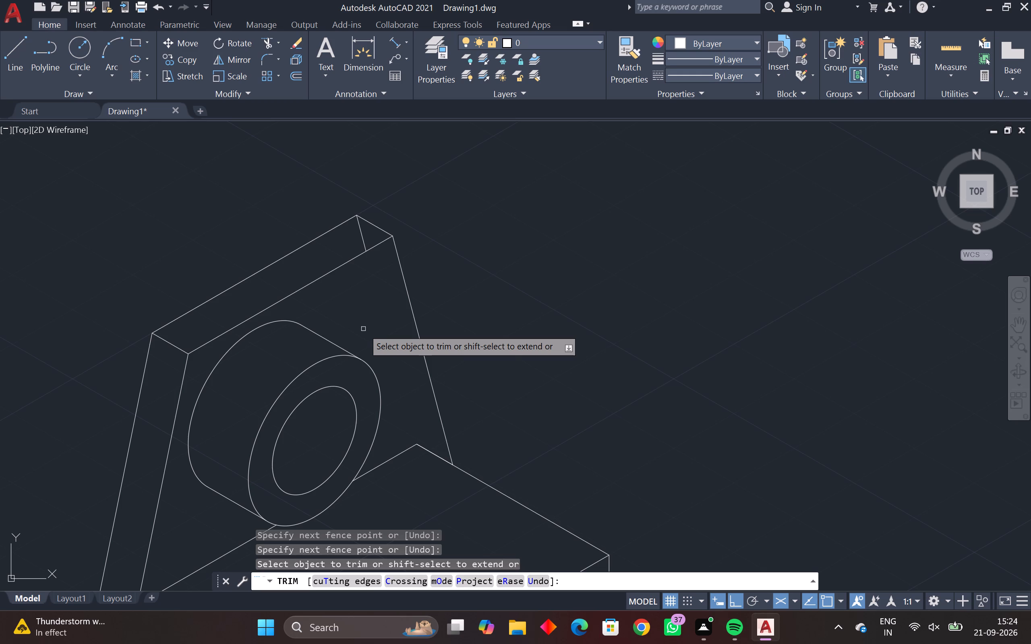
scroll(363, 329, "down", 2)
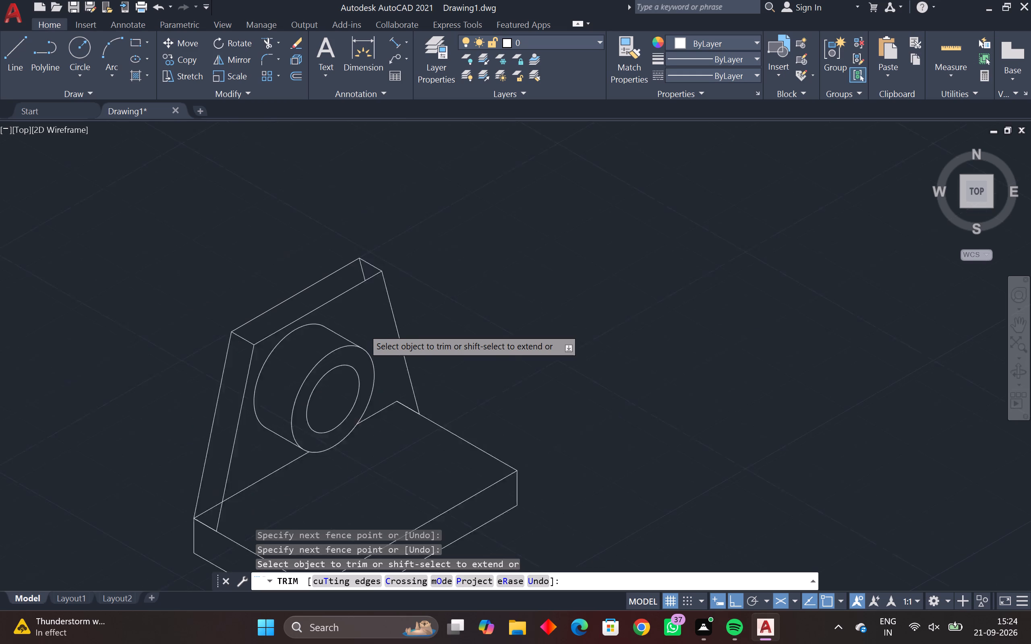
middle_click_drag(363, 328, 352, 292)
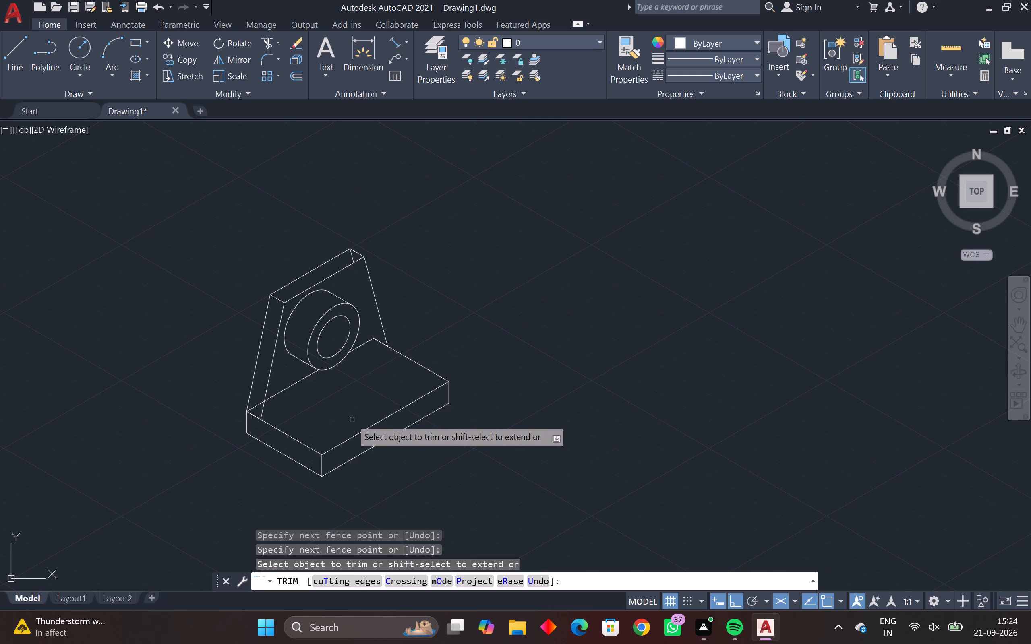
Trim away both slanted lines at the upright's far end and the base's rear edge between them and the boss.
left_click_drag(269, 385, 253, 378)
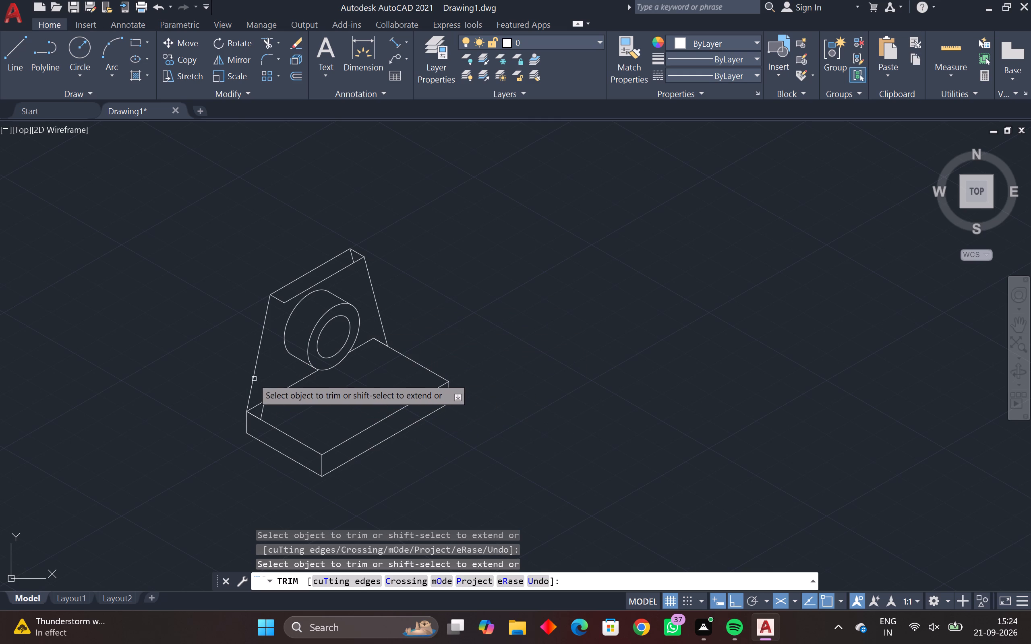
left_click_drag(253, 378, 240, 376)
left_click_drag(259, 398, 270, 409)
left_click_drag(271, 406, 272, 401)
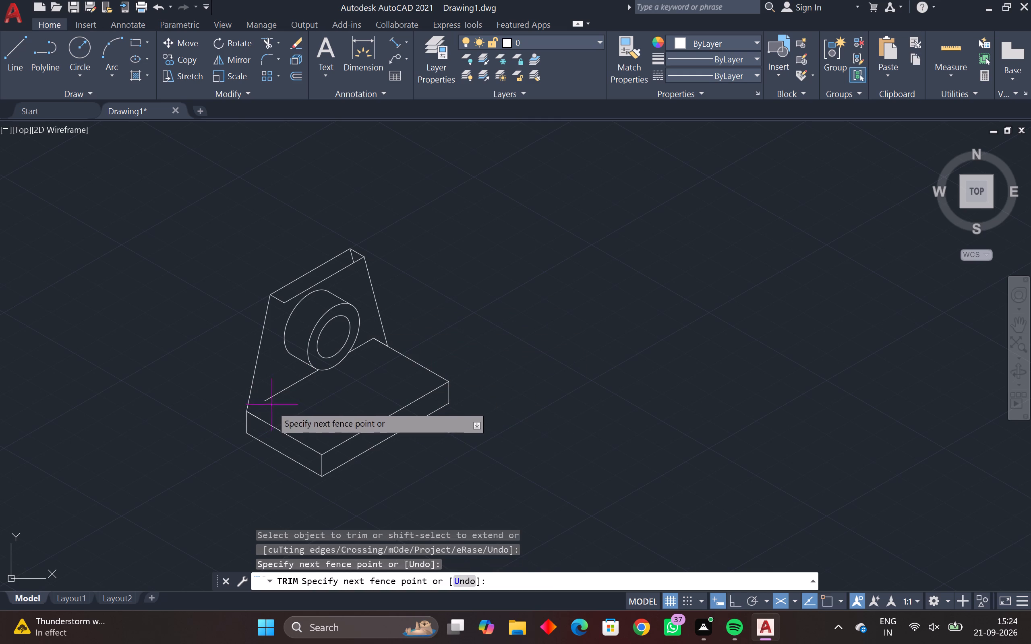
left_click_drag(272, 401, 271, 389)
left_click_drag(264, 383, 246, 372)
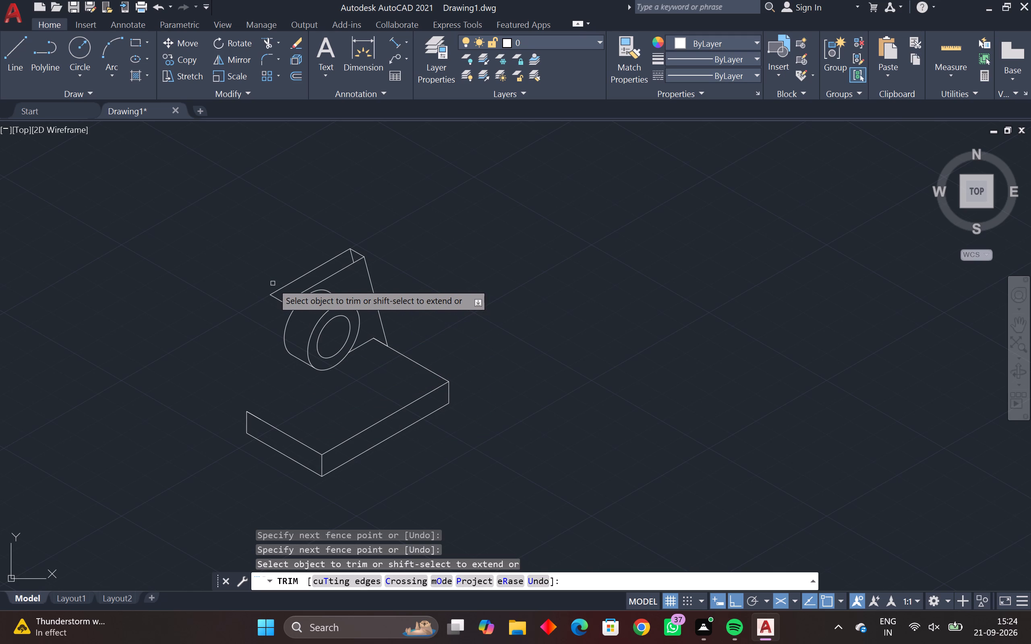
key("Escape")
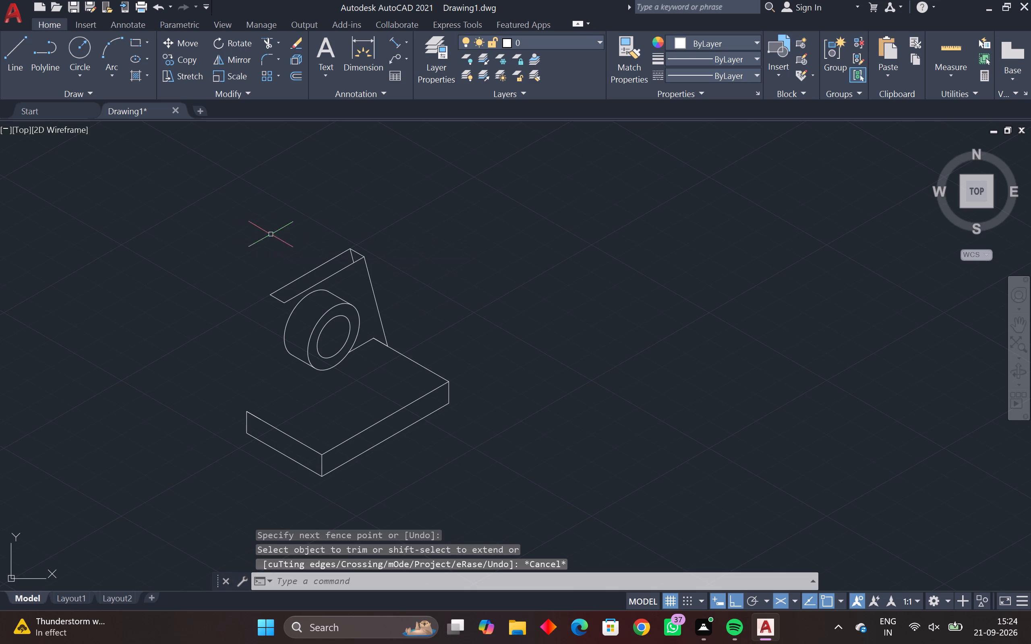
Draw a slanted line about 50 units long from the open front top corner of the upright down to the base's top edge.
key("l")
key("space")
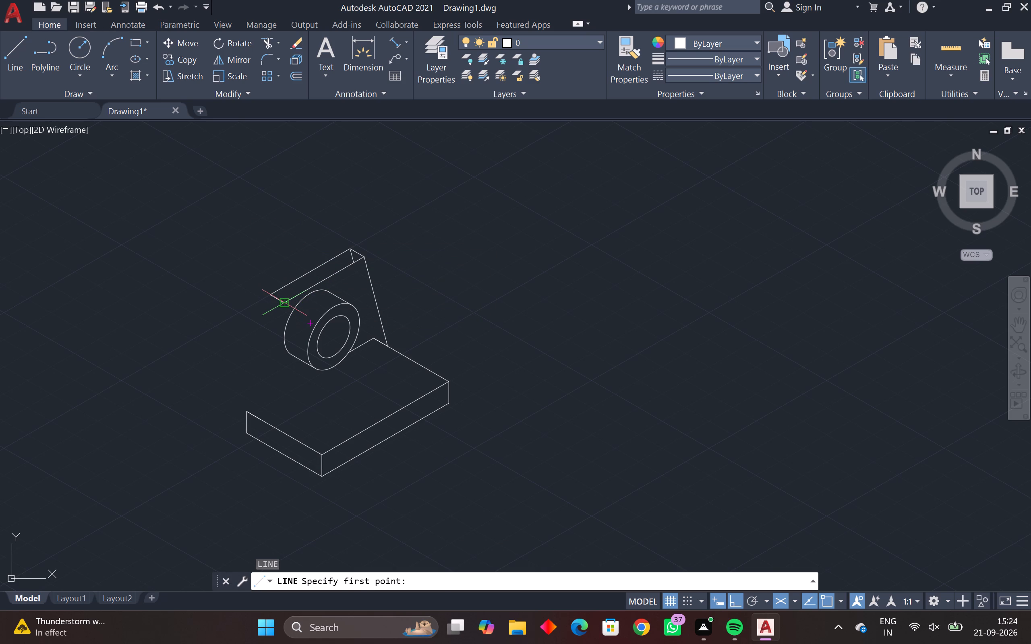
left_click(286, 300)
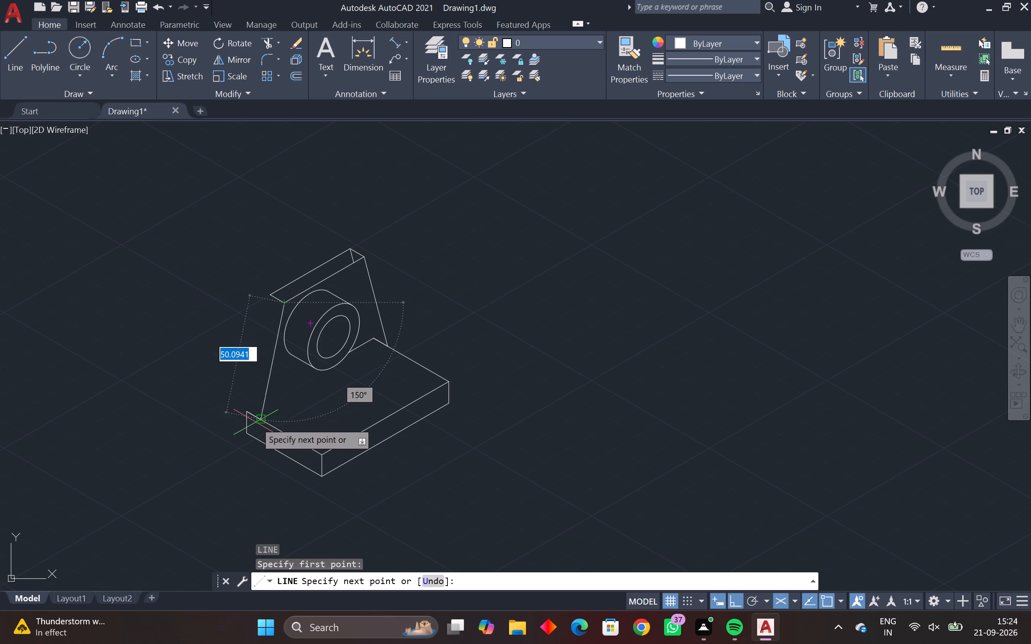
left_click(256, 422)
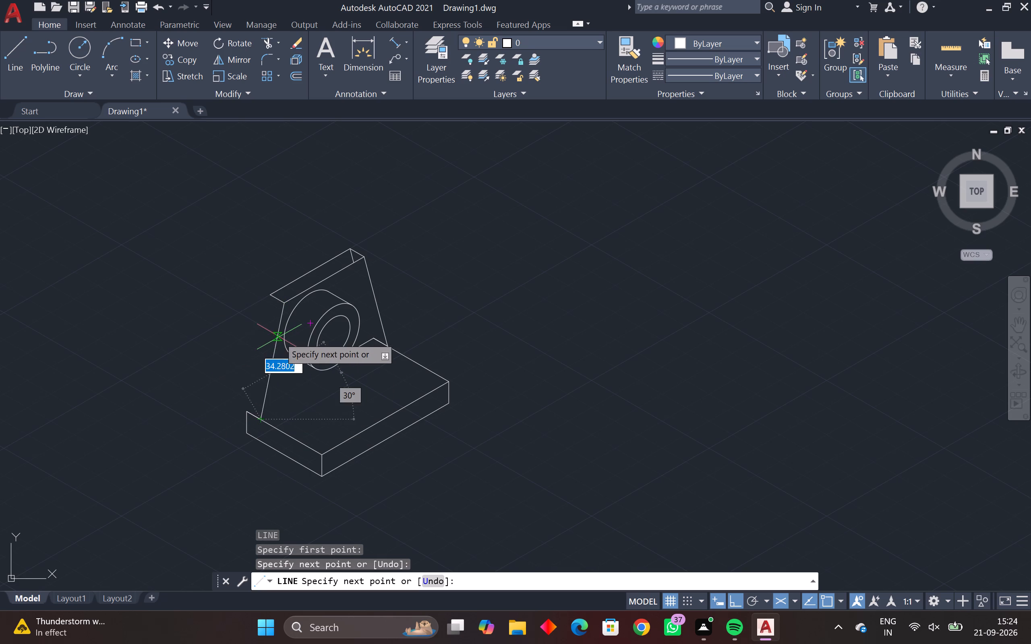
key("Escape")
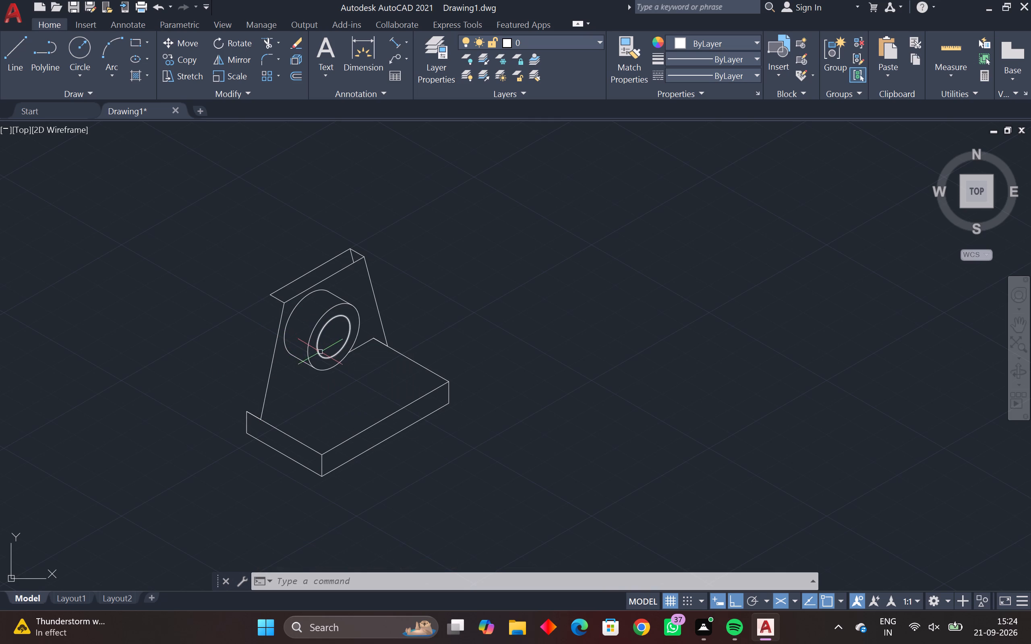
key("Escape")
Draw a guide line from the centre of the boss's front face along the 30° axis, ending beyond the upright's slanted edge.
type("l")
key("space")
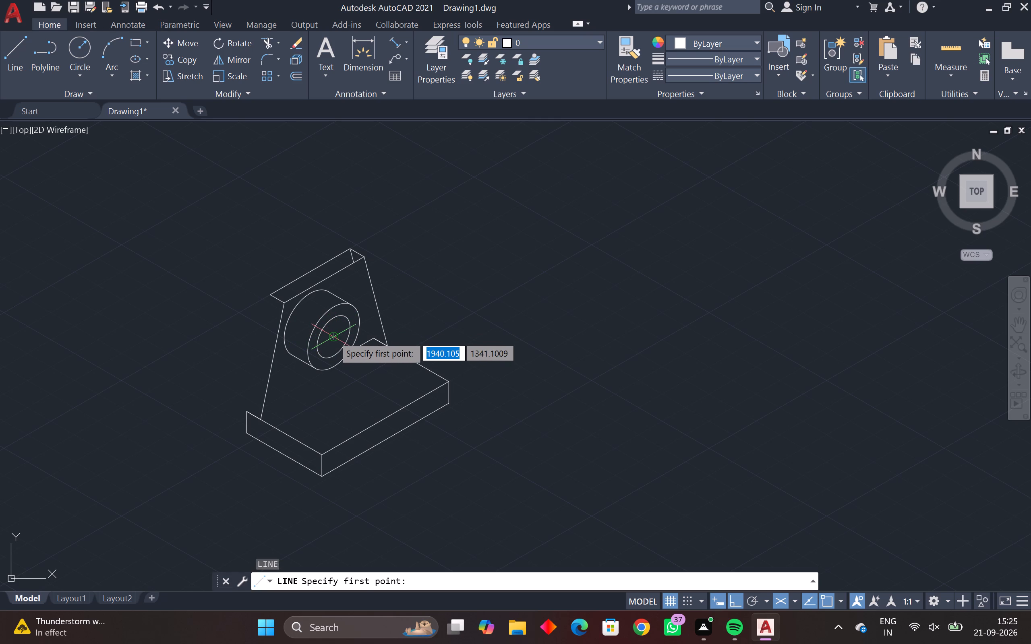
left_click(335, 336)
left_click(422, 302)
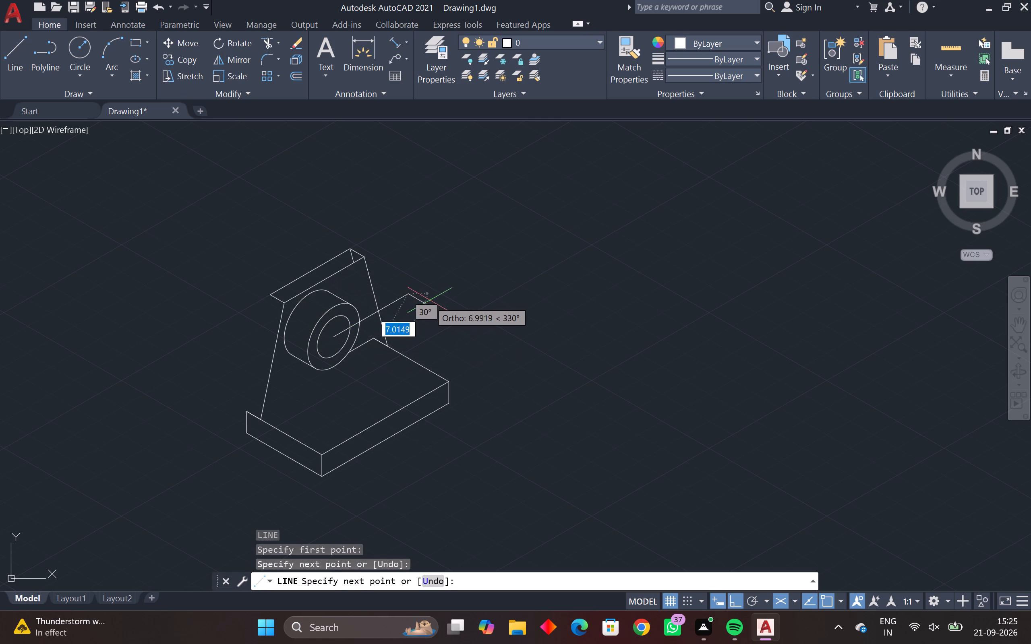
key("space")
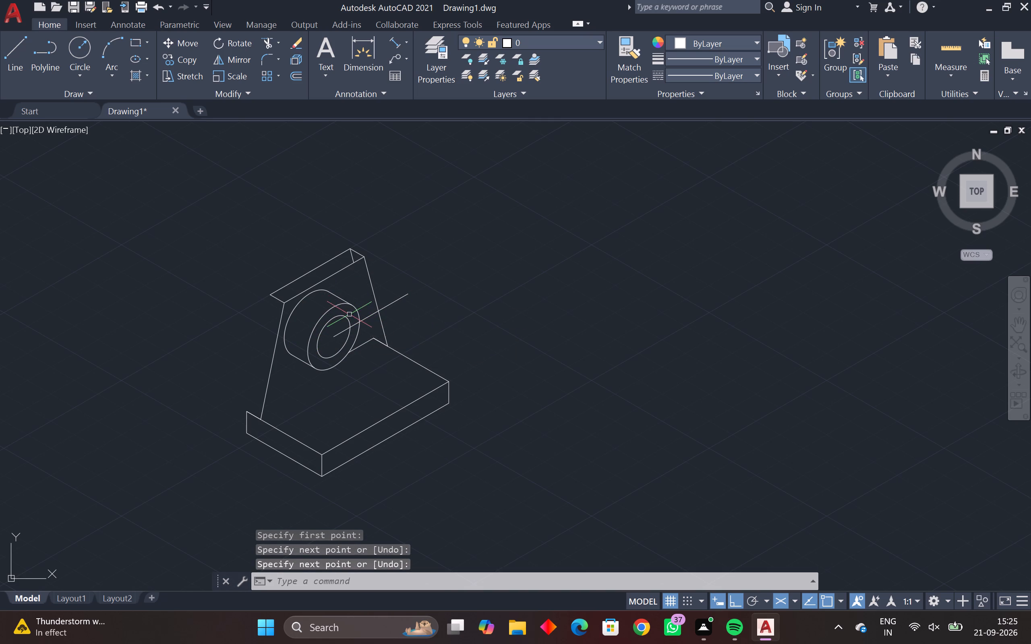
Move the whole boss along the 330° axis, from its rear face centre to the start point of the guide line.
left_click(349, 314)
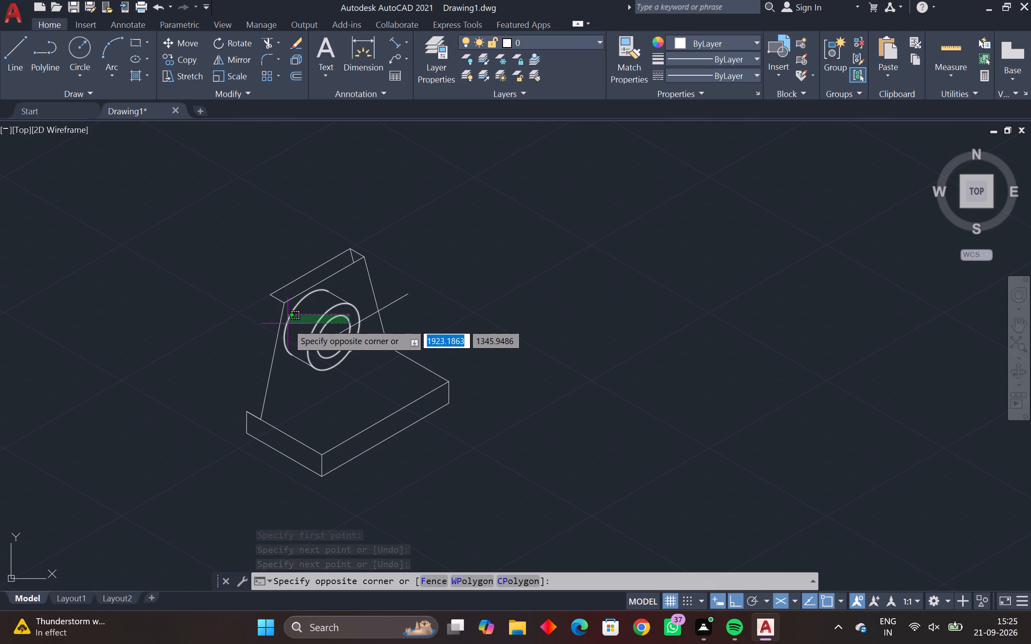
left_click(288, 324)
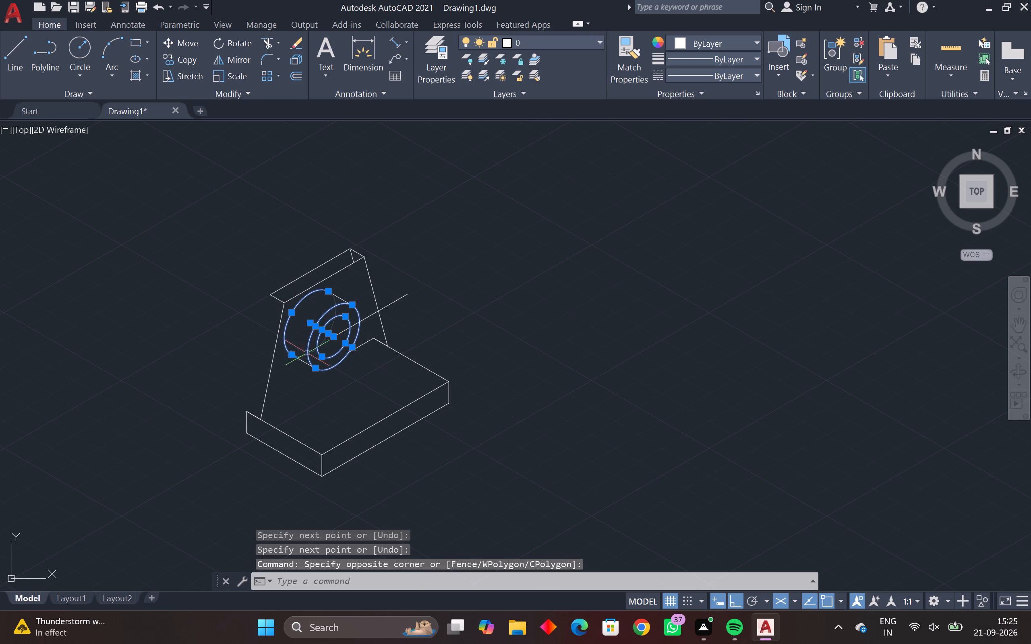
left_click_drag(305, 354, 302, 359)
left_click(293, 363)
left_click_drag(349, 293, 338, 309)
left_click(320, 317)
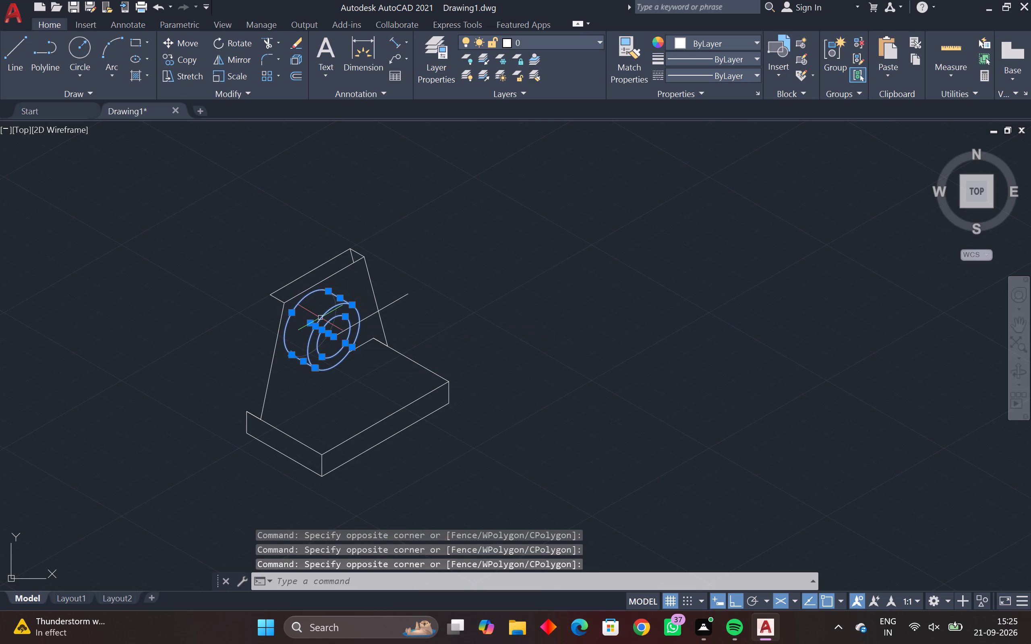
key("m")
key("space")
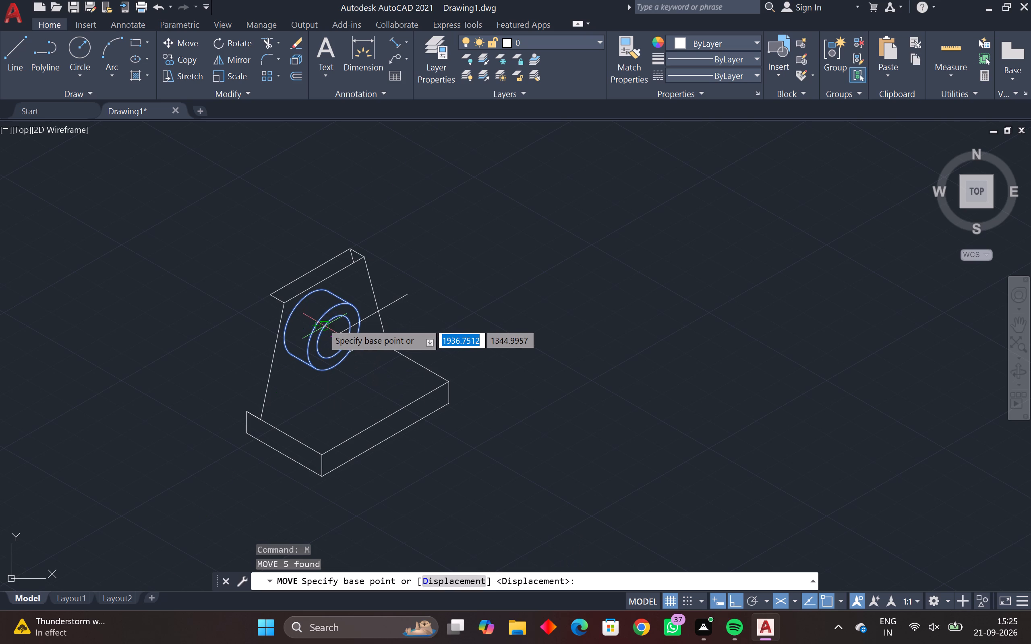
scroll(308, 326, "up", 4)
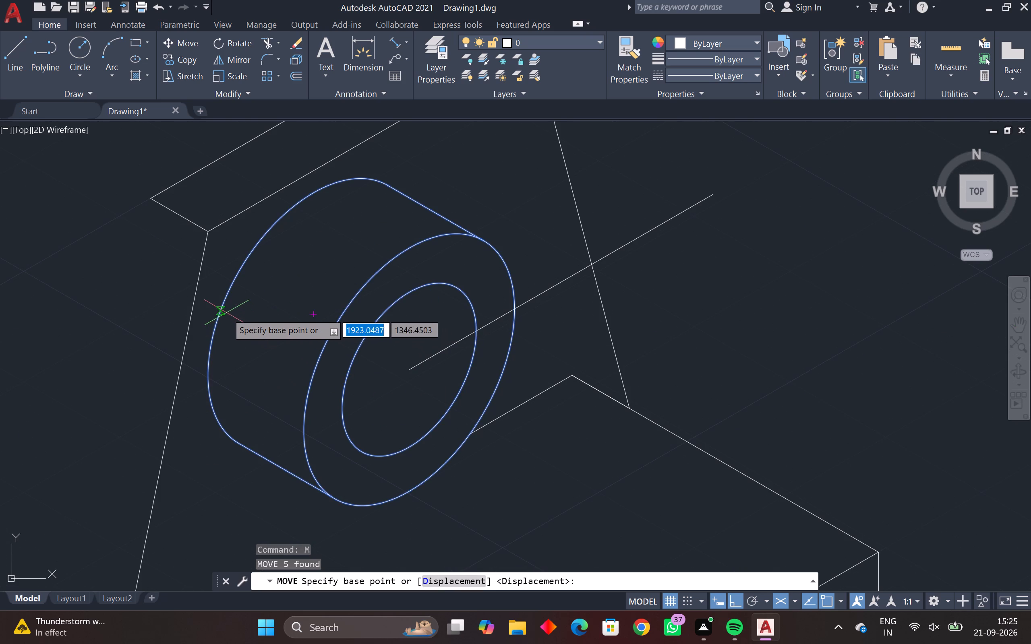
left_click(313, 313)
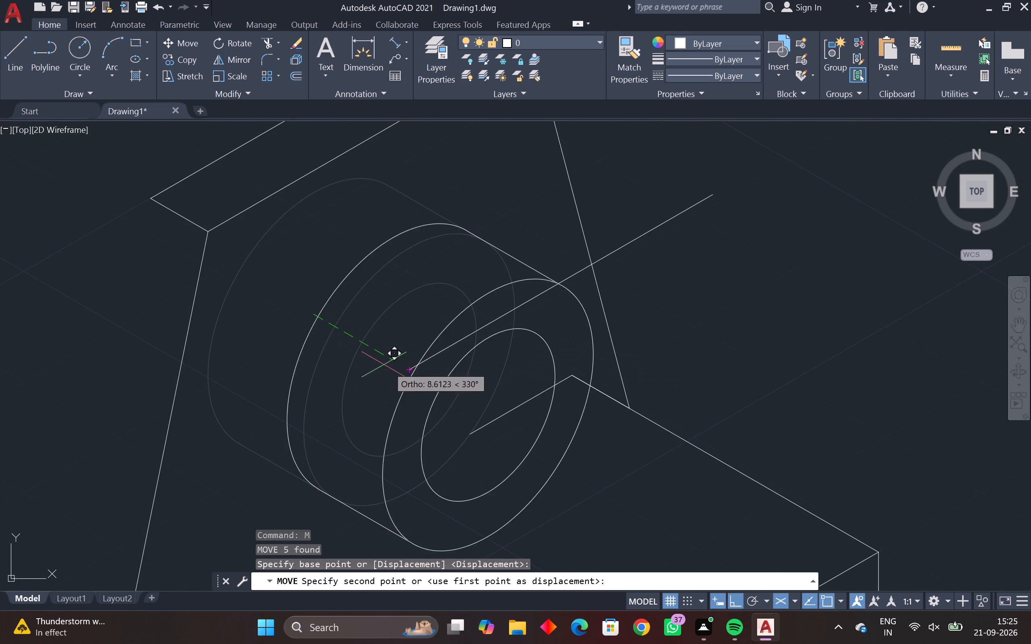
left_click(408, 373)
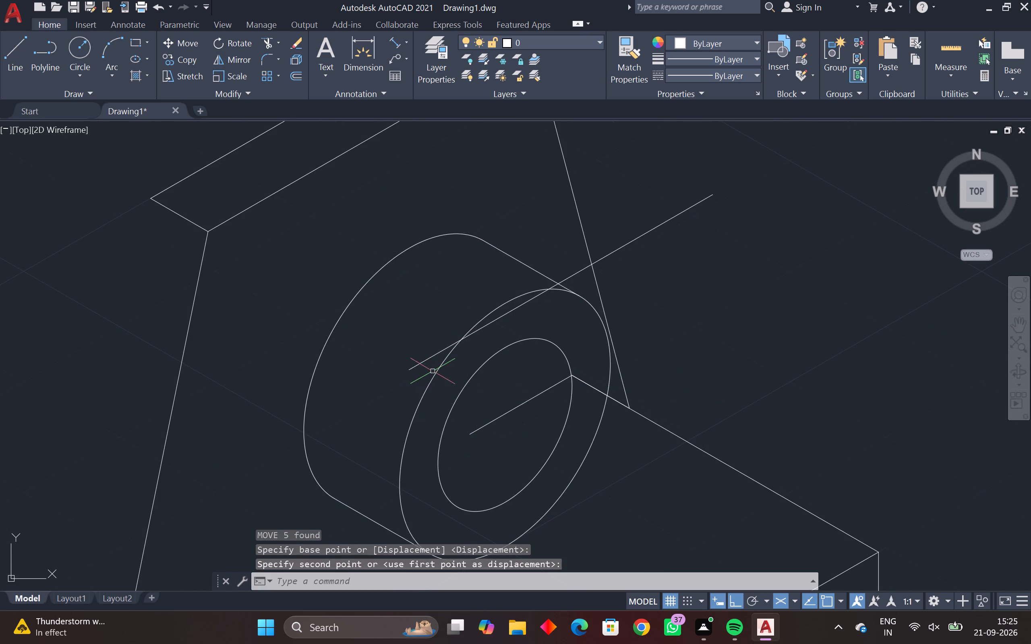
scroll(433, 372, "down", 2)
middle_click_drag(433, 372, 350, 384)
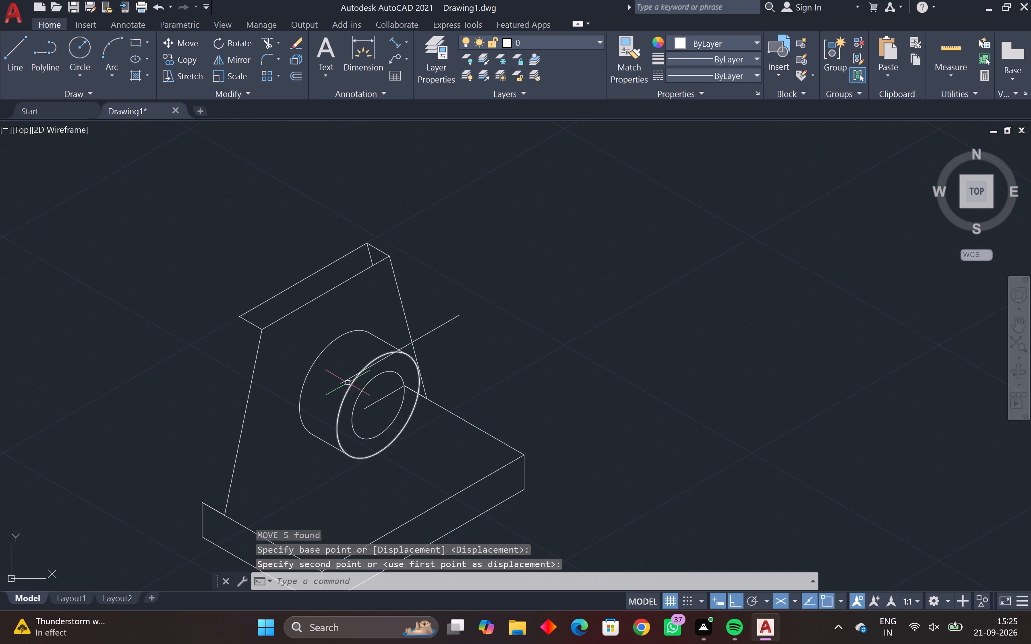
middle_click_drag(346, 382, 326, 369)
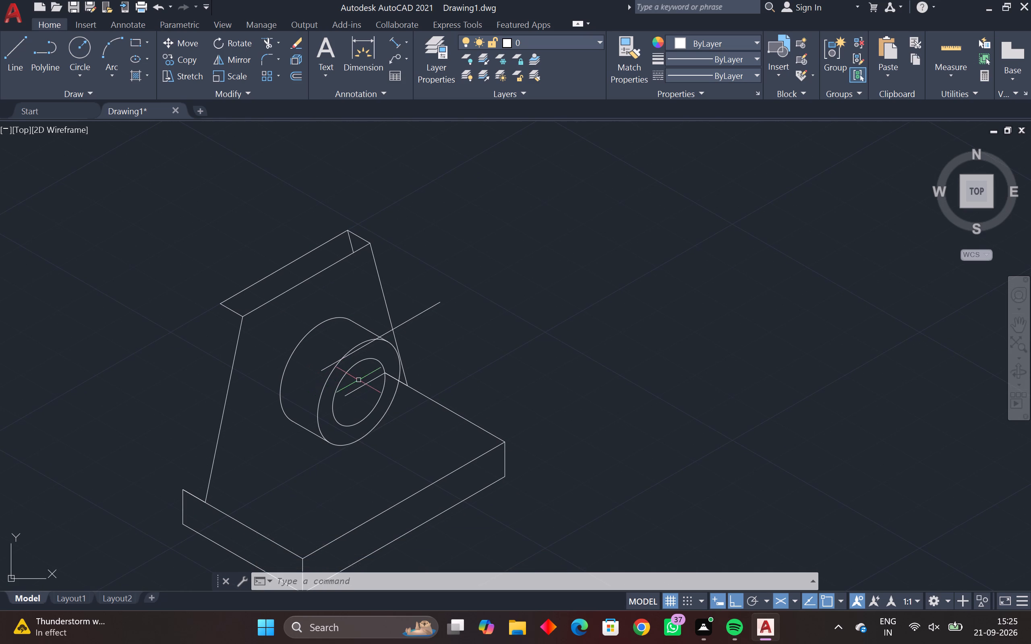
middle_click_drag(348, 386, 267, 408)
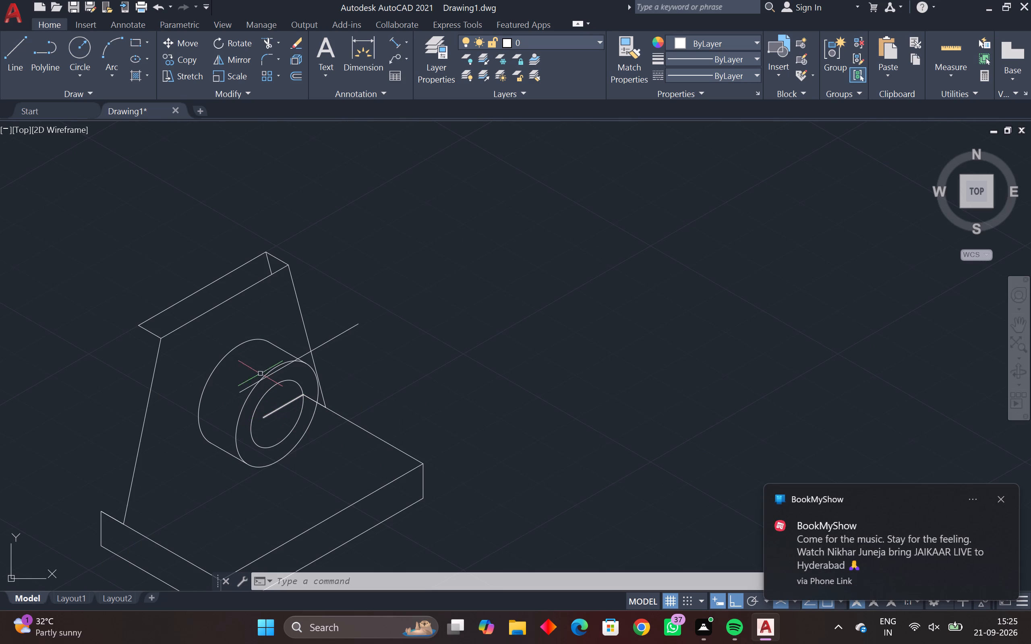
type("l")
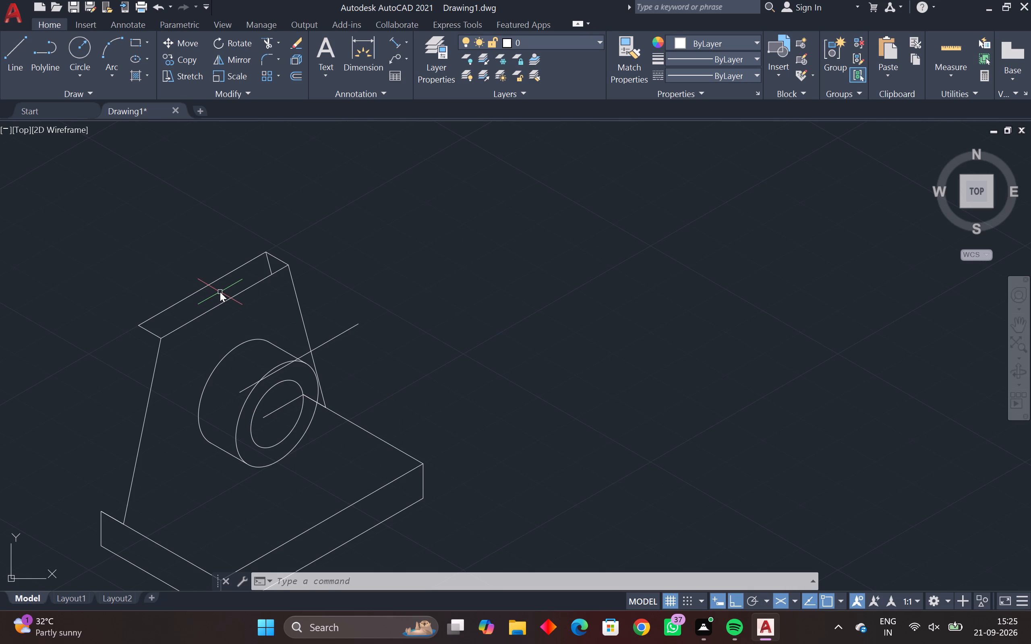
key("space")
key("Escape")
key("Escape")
Draw a line about 12 units long at 330° from the midpoint of the upright's rear top edge, past the front top edge.
key("l")
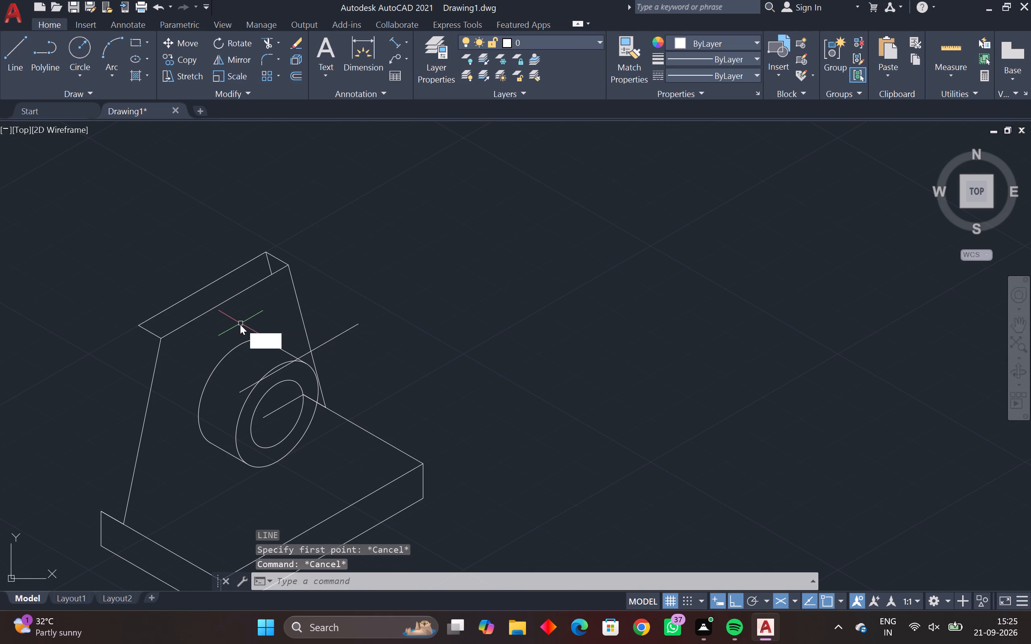
key("space")
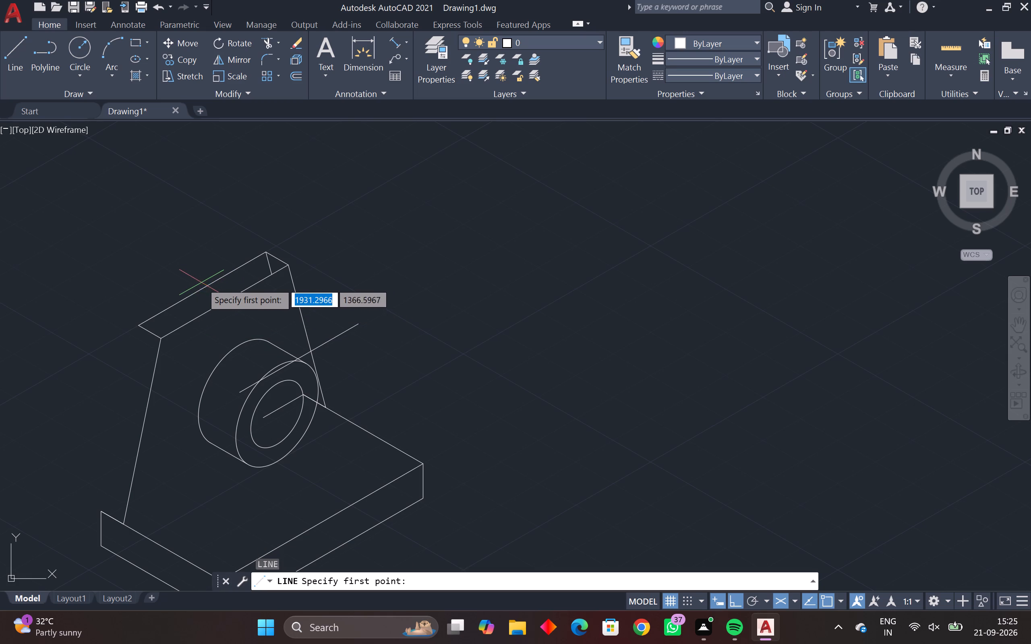
left_click(204, 287)
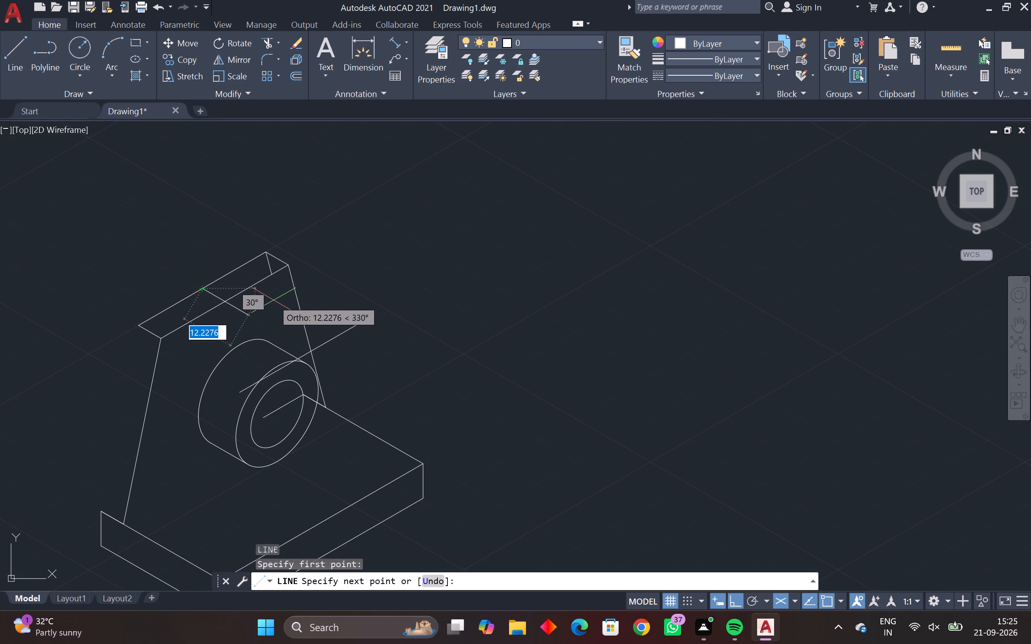
left_click(273, 300)
key("Escape")
Draw a 19-unit vertical line down from the midpoint of the upright's front top edge, using the right isoplane.
type("l")
key("space")
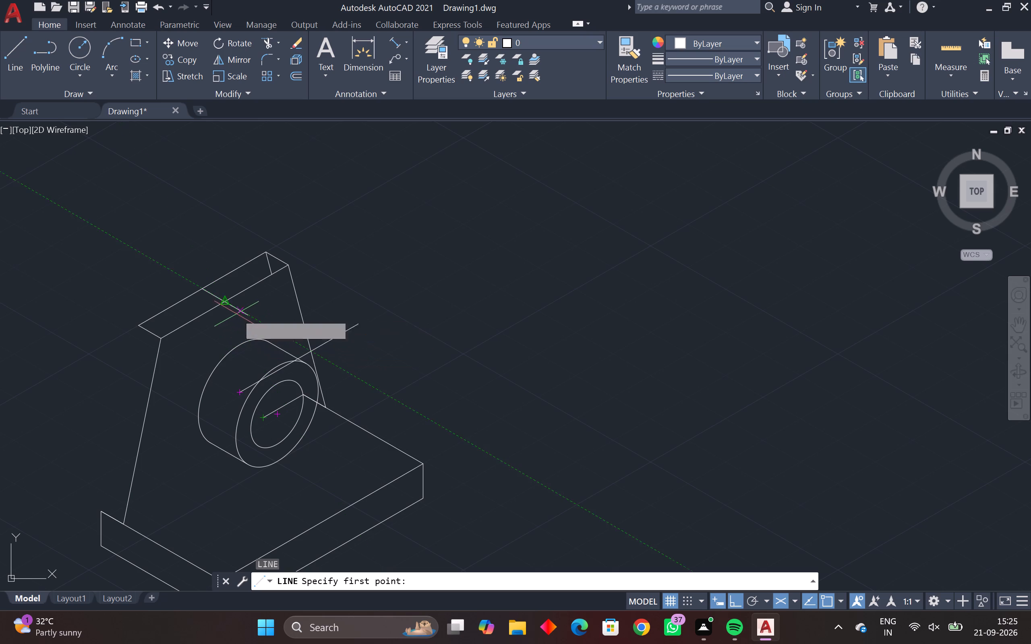
left_click(221, 302)
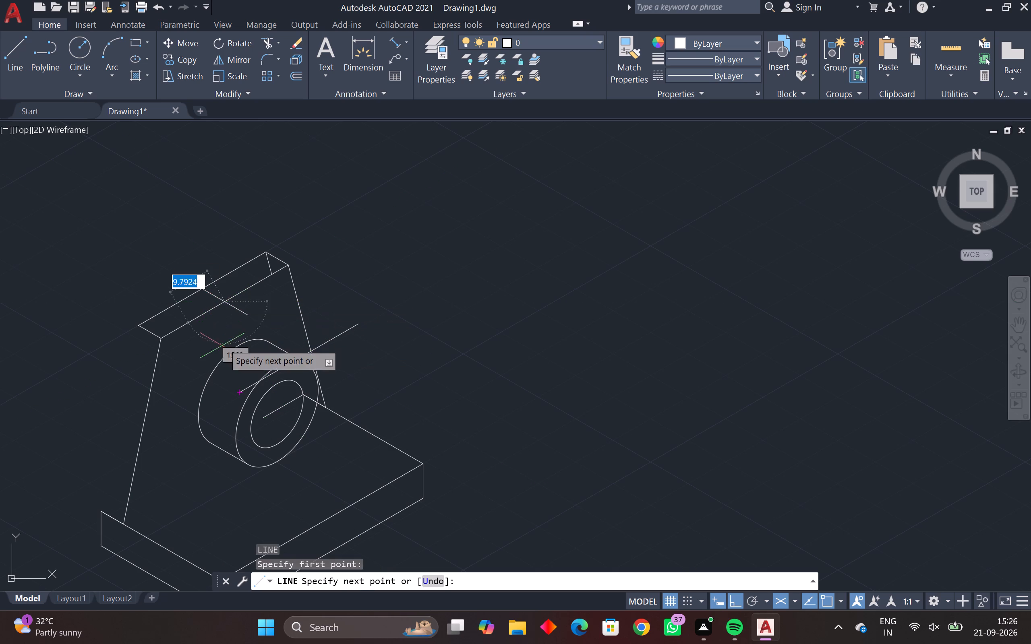
key("F5")
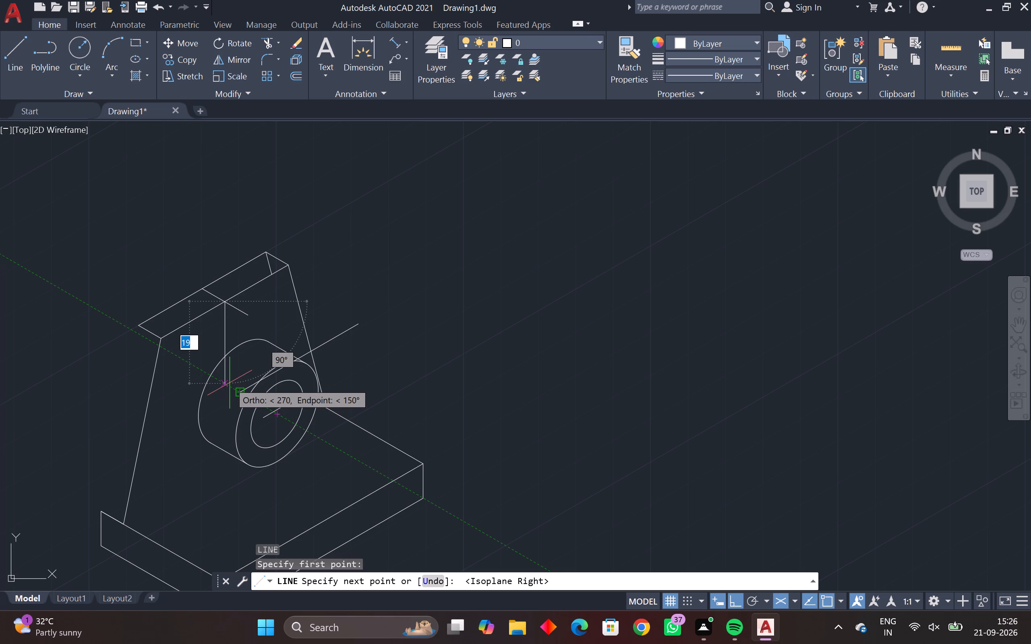
type("19")
key("Return")
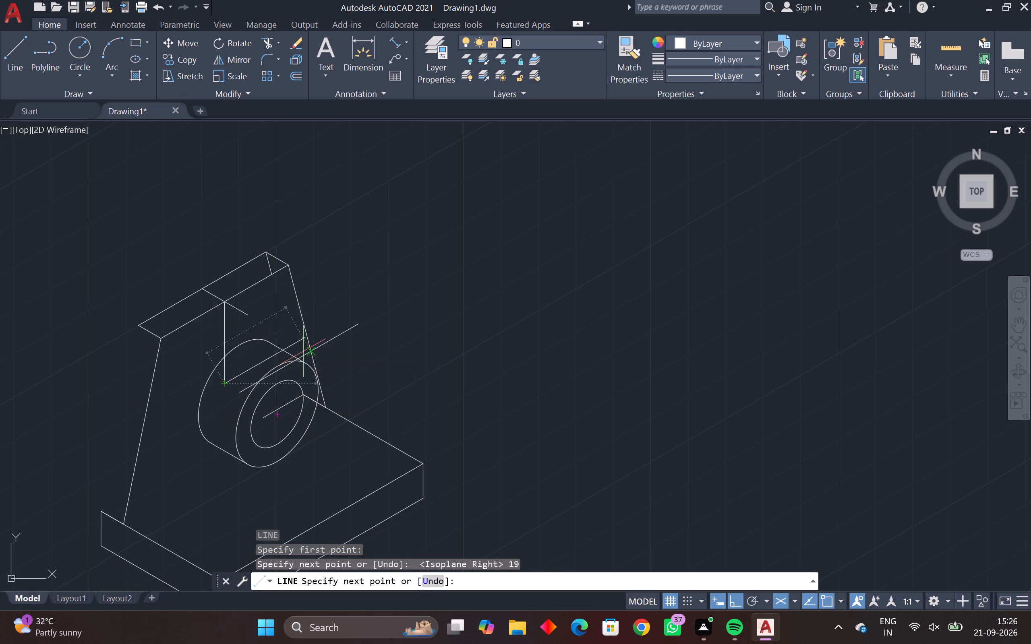
key("Escape")
key("Escape")
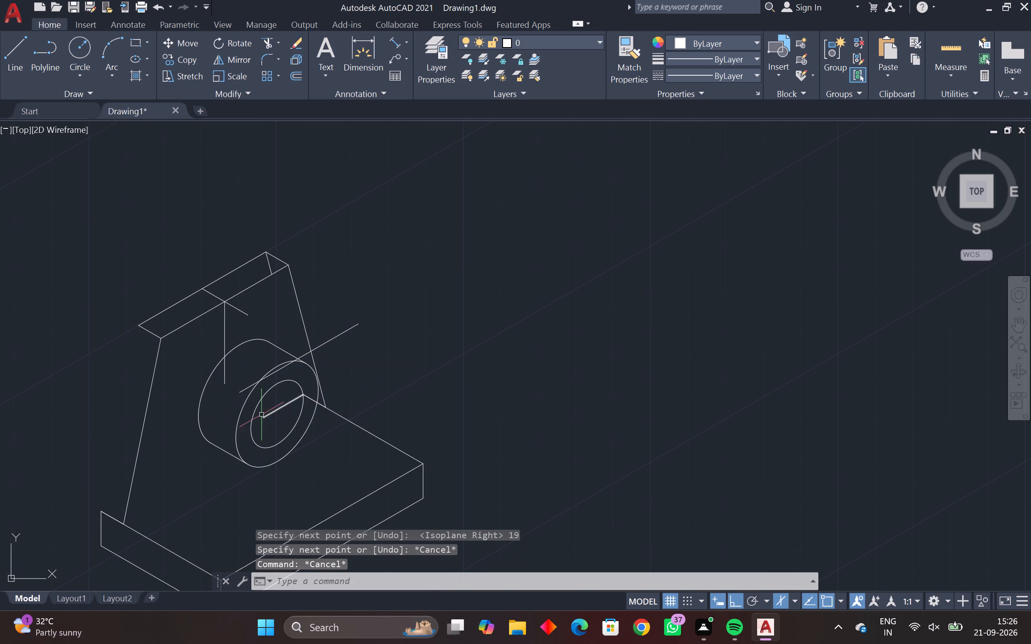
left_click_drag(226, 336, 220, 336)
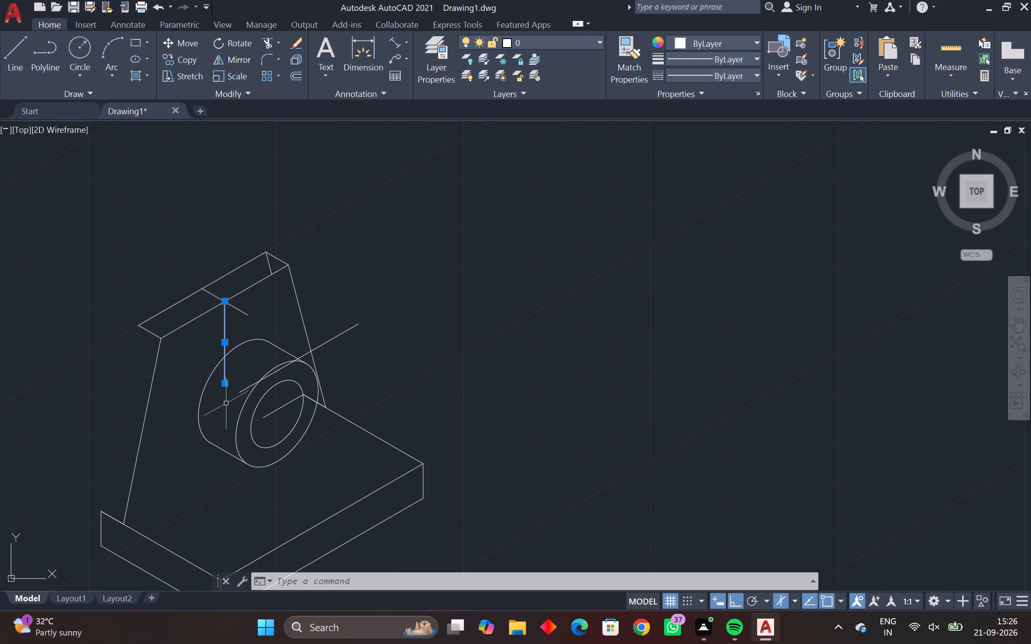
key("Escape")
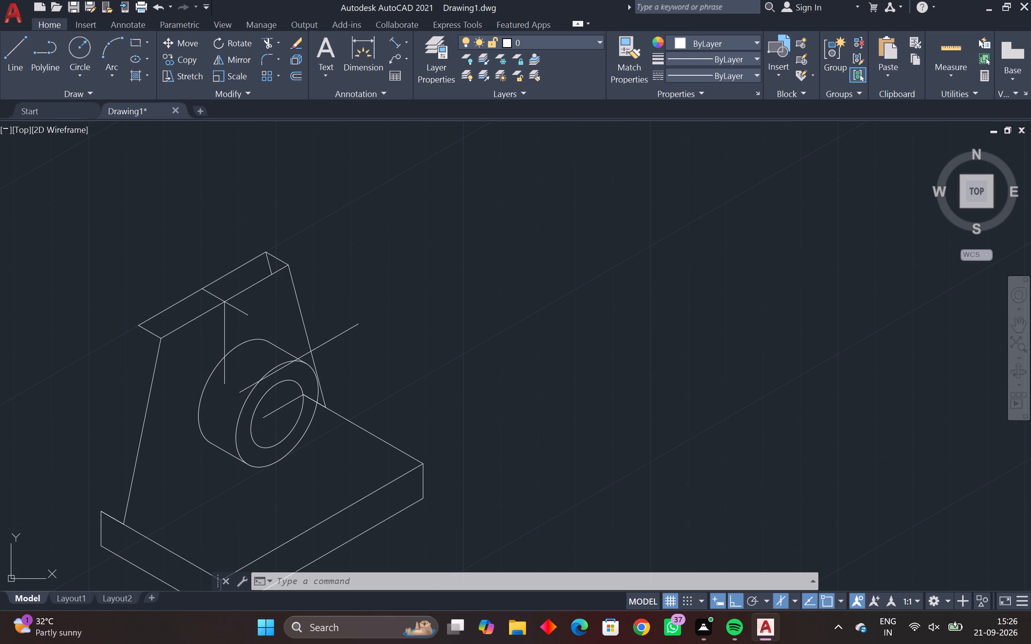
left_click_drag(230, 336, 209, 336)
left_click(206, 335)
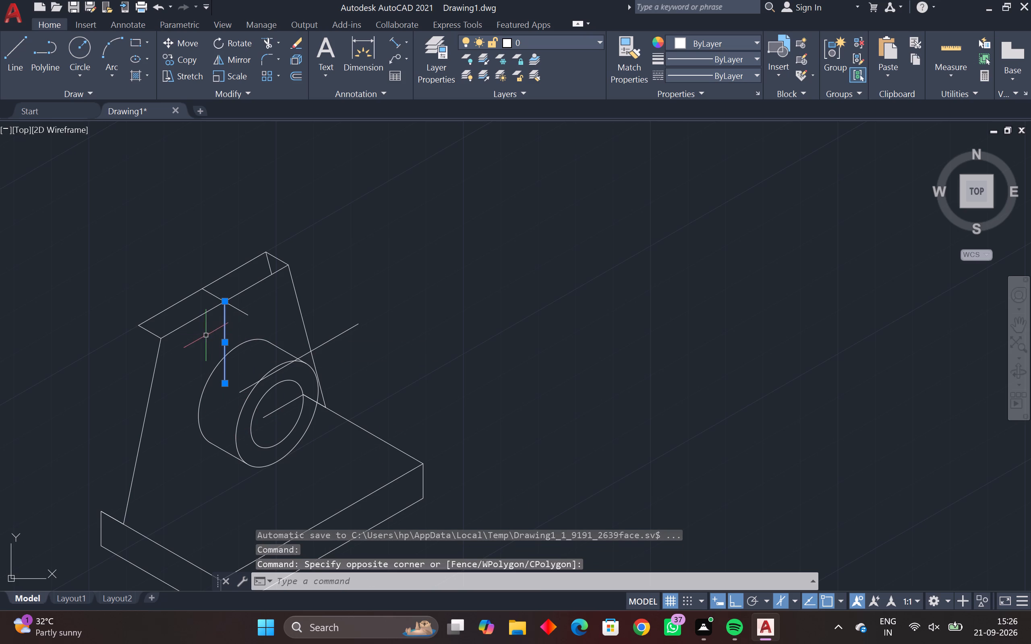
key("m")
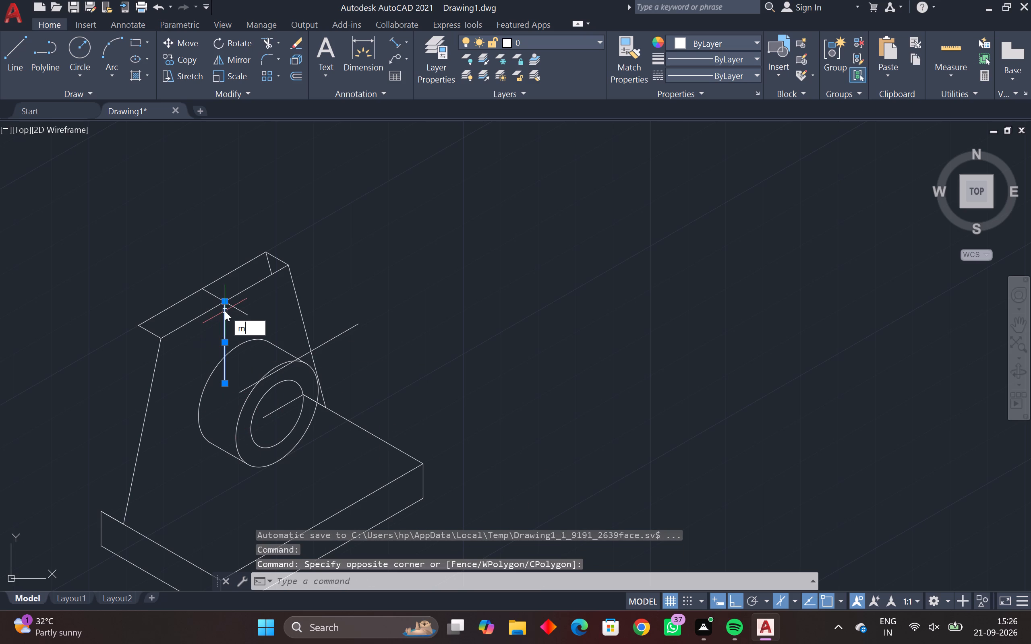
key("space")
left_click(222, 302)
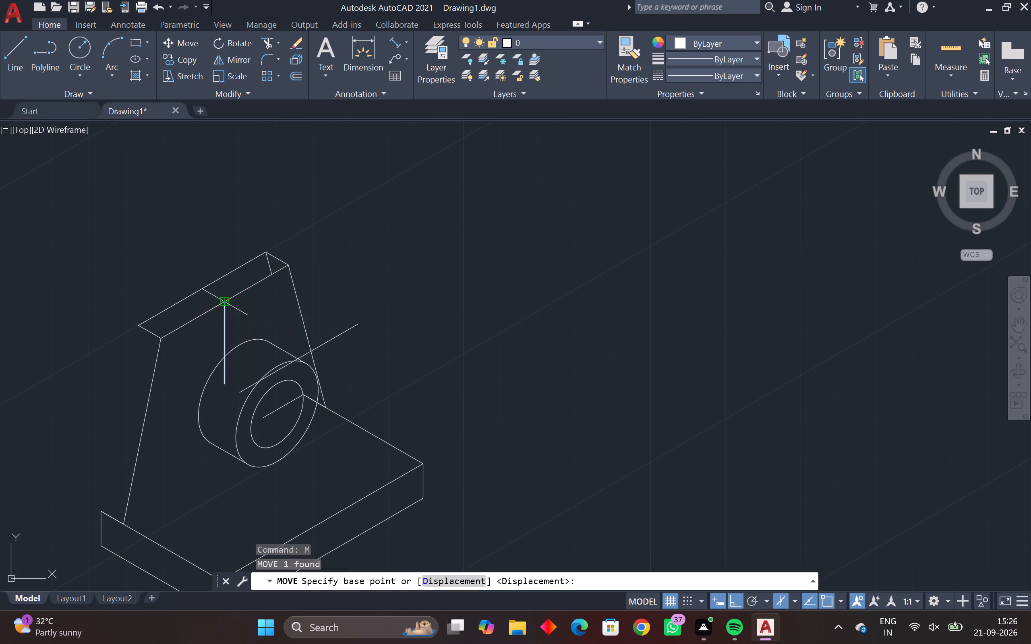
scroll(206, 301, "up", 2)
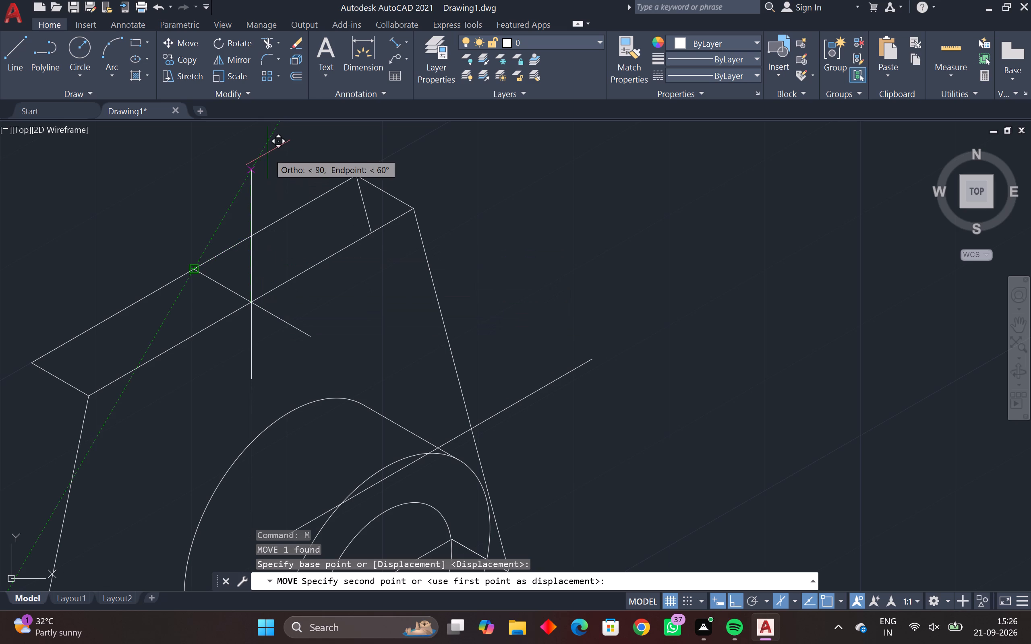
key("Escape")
Trim the part of the cross line that extends beyond the upright's front top edge.
left_click(271, 43)
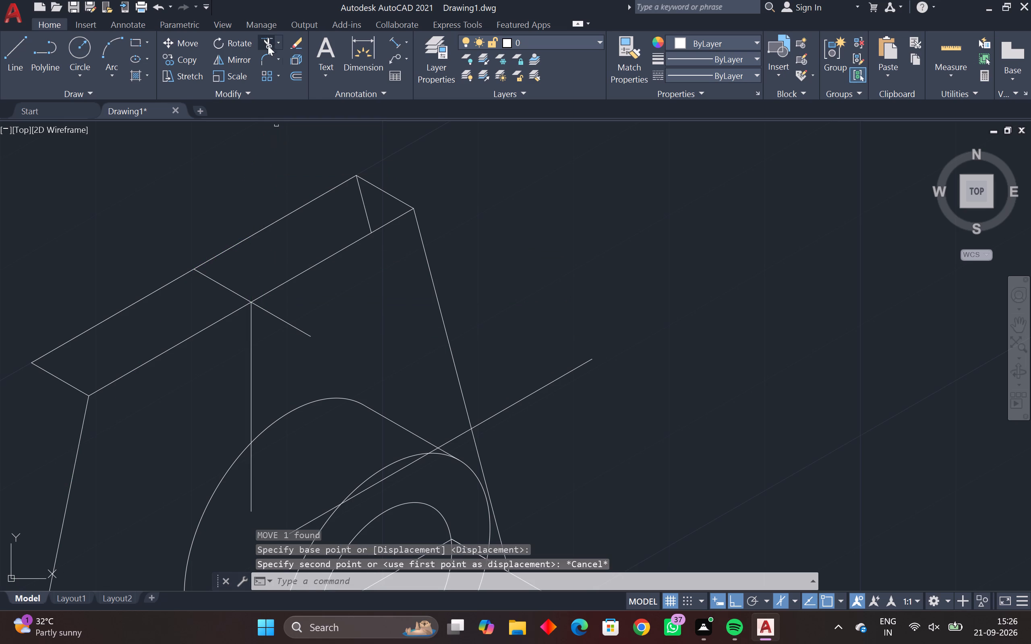
left_click_drag(298, 338, 317, 291)
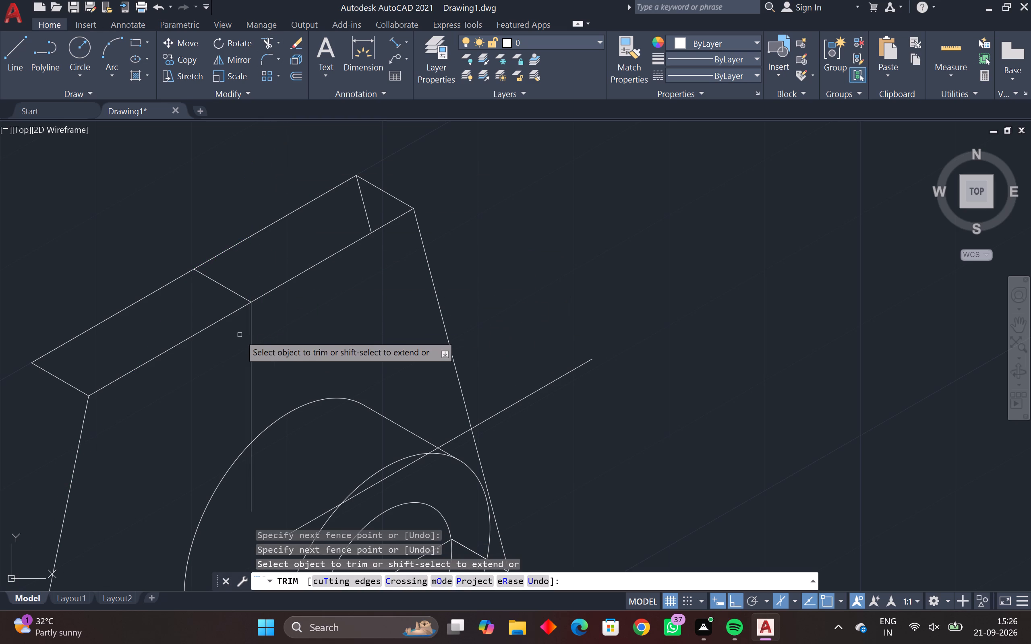
key("Escape")
key("Escape")
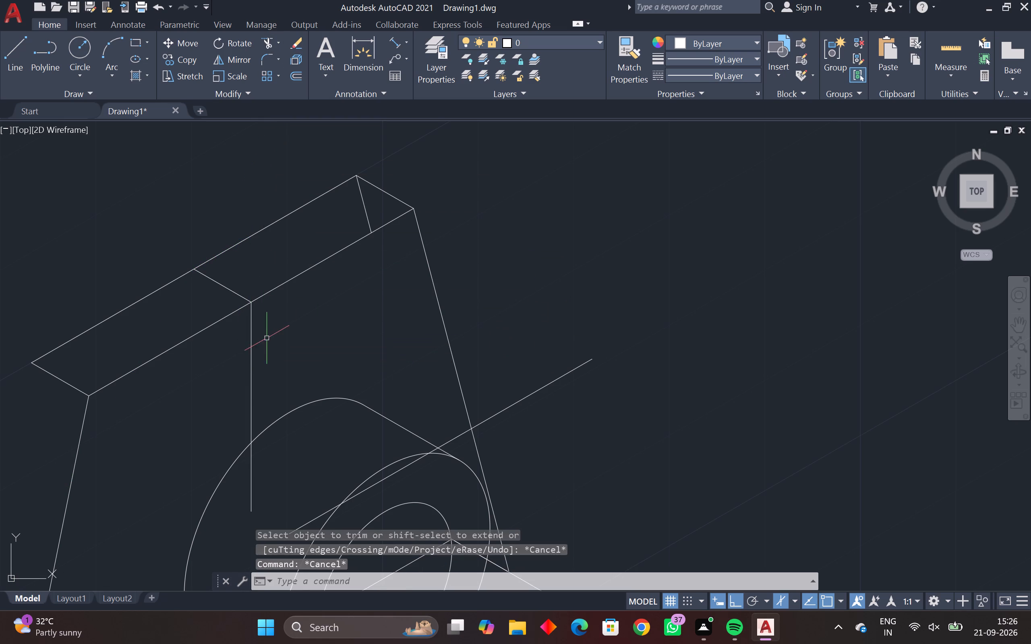
Move the 19-unit vertical line by its upper end to the midpoint of the cross line on the upright's top face.
left_click_drag(267, 339, 238, 368)
left_click(223, 375)
key("m")
key("space")
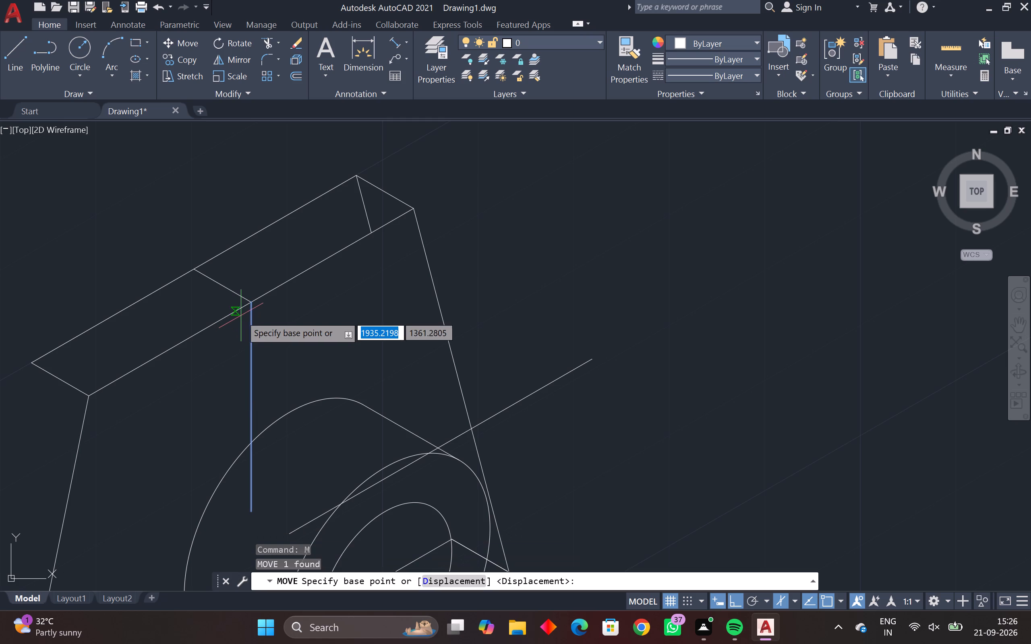
left_click(251, 305)
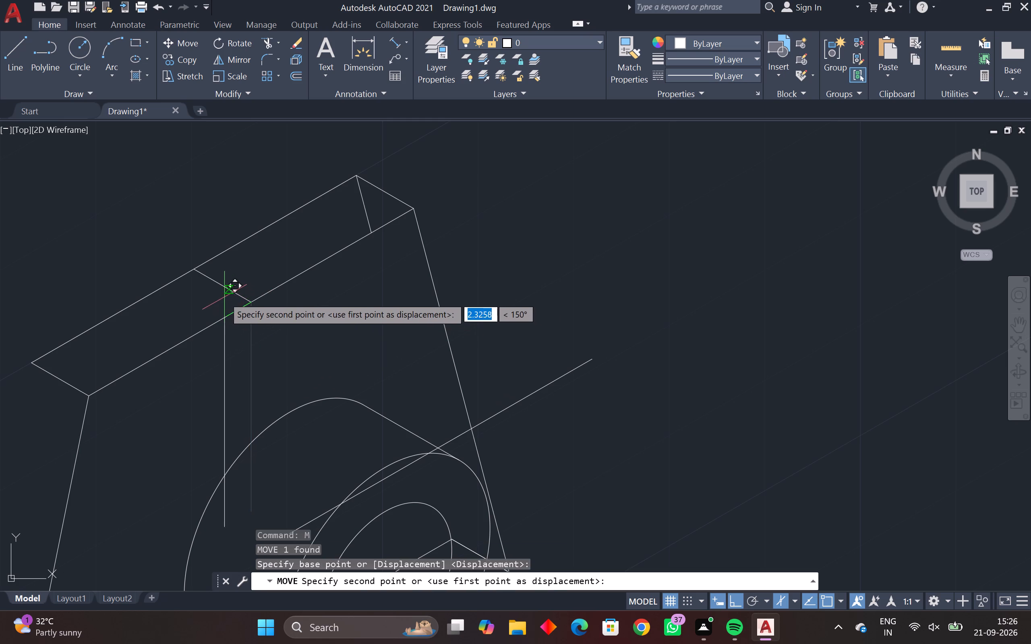
left_click(219, 287)
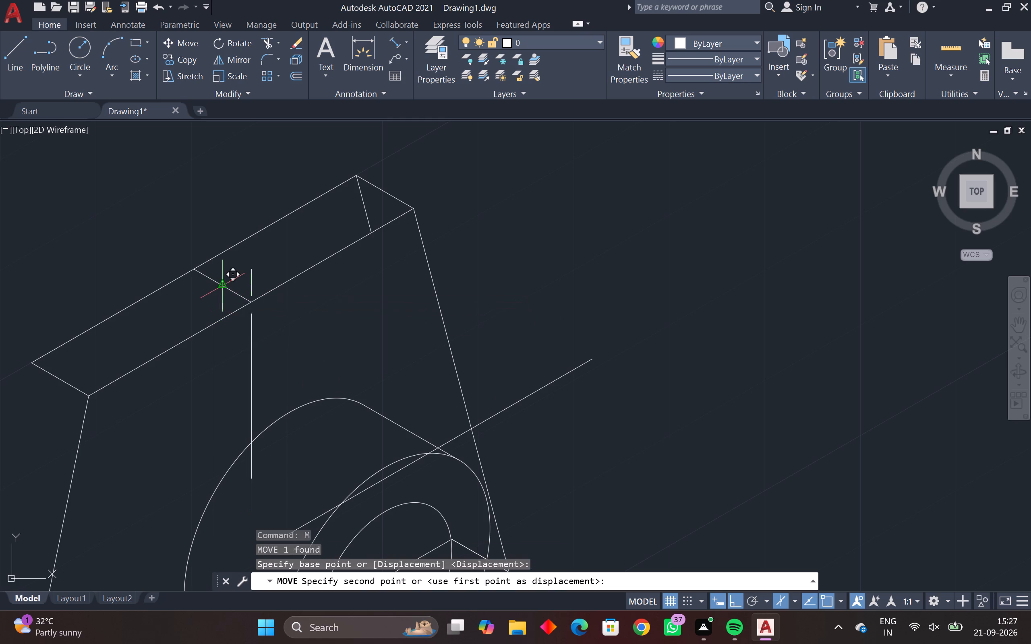
key("Escape")
Move the whole hollow boss from its rear ellipse's centre to the lower end of the 19-unit vertical line.
scroll(303, 324, "down", 1)
middle_click_drag(304, 326, 230, 330)
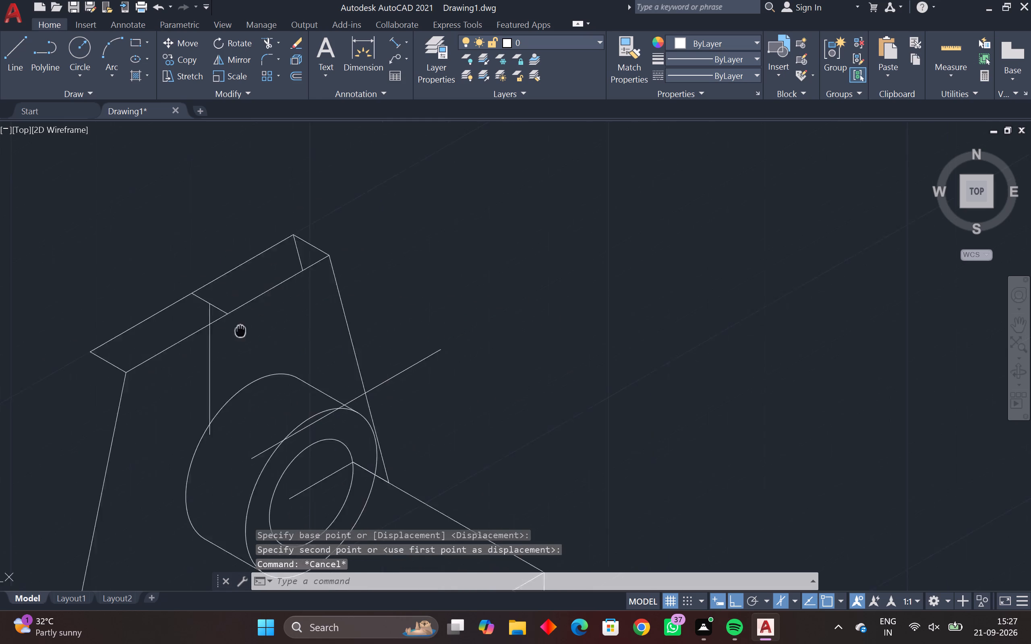
middle_click_drag(230, 330, 209, 326)
middle_click_drag(211, 340, 284, 285)
left_click_drag(304, 464, 265, 460)
left_click(191, 432)
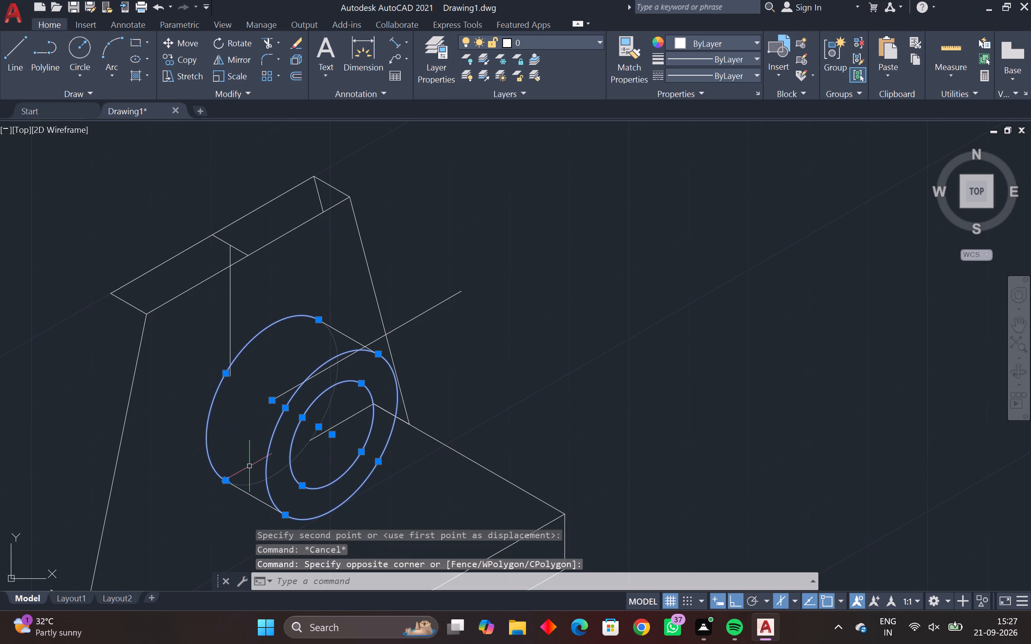
left_click_drag(247, 487, 235, 508)
left_click(235, 508)
left_click_drag(345, 312, 340, 322)
left_click(322, 338)
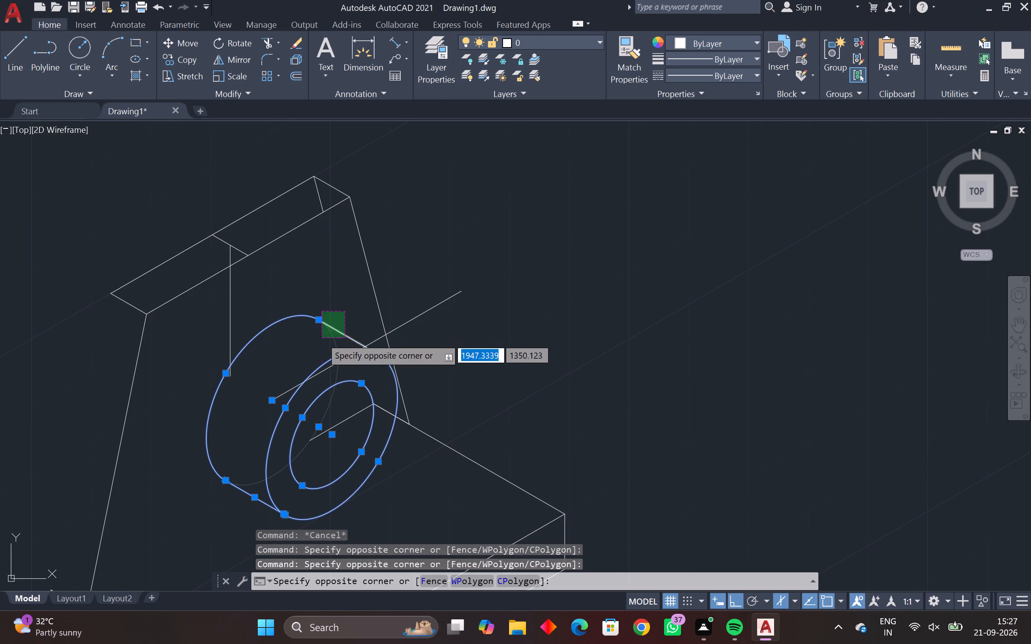
type("m")
key("space")
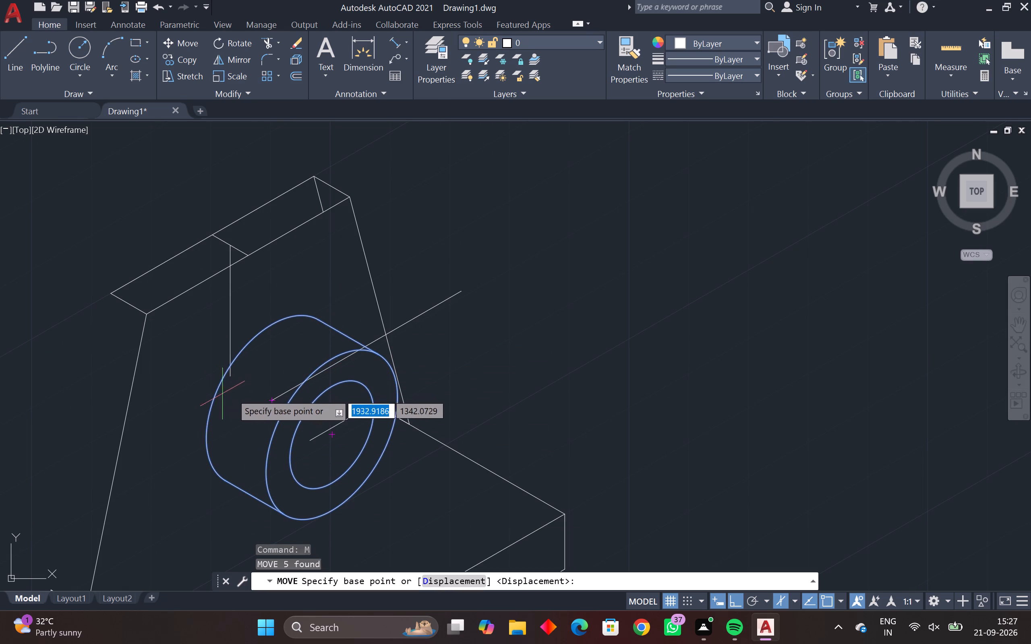
left_click(274, 400)
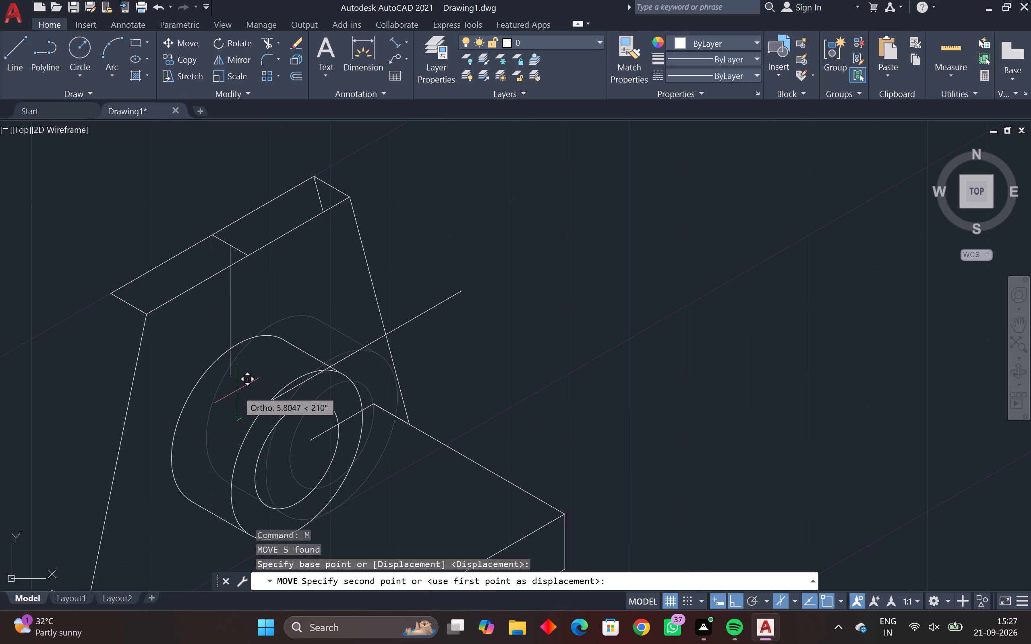
left_click(230, 379)
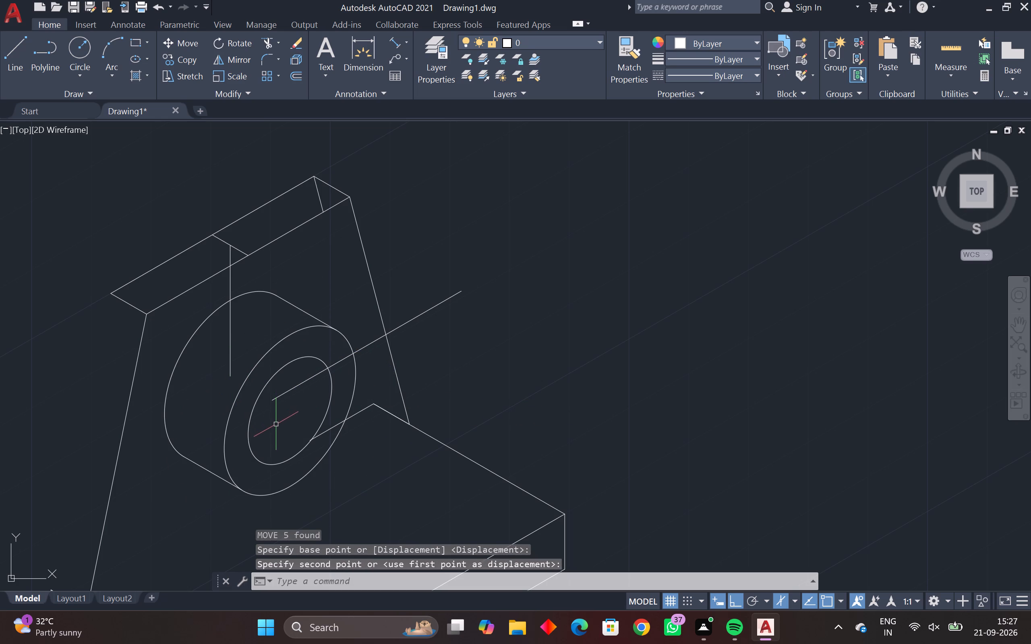
key("Escape")
key("Escape")
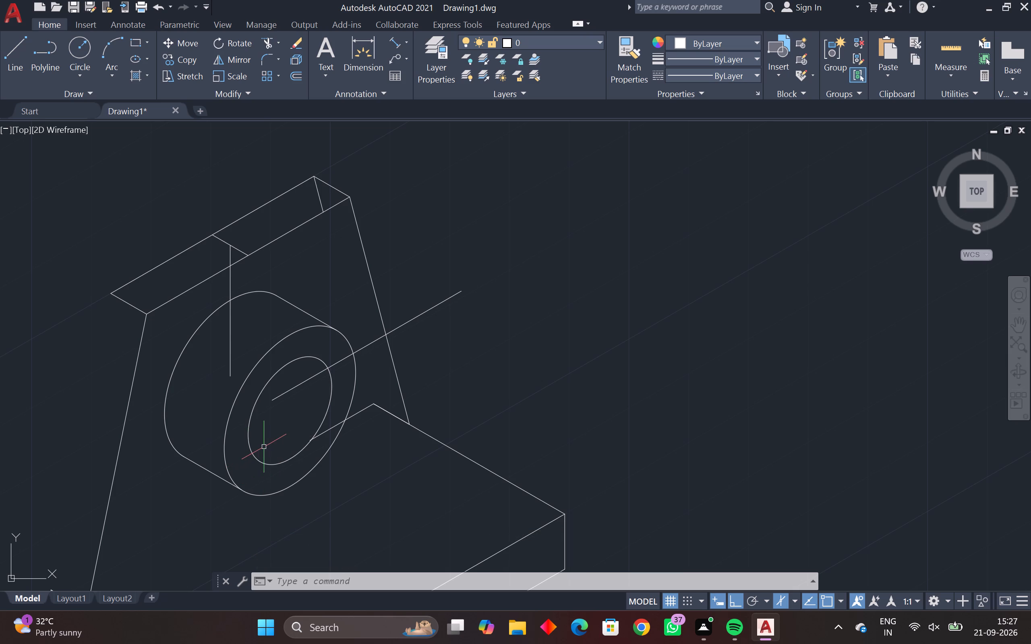
key("Escape")
key("Escape")
Erase the upright's right front slanted edge and the short rear slanted segment below its top face.
scroll(288, 433, "down", 1)
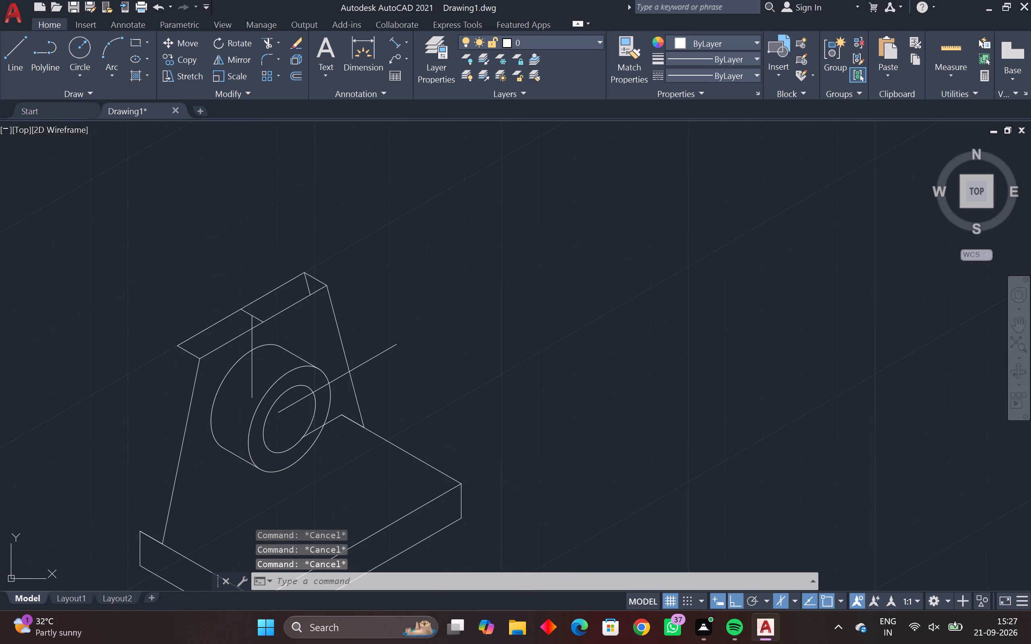
left_click_drag(351, 330, 342, 337)
left_click(336, 342)
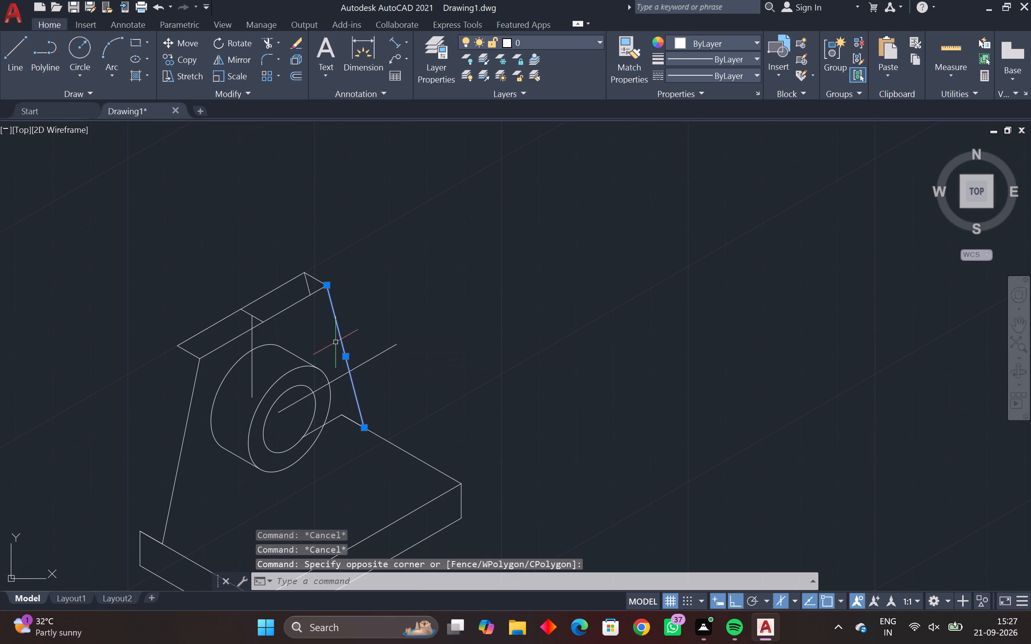
key("Delete")
left_click(308, 287)
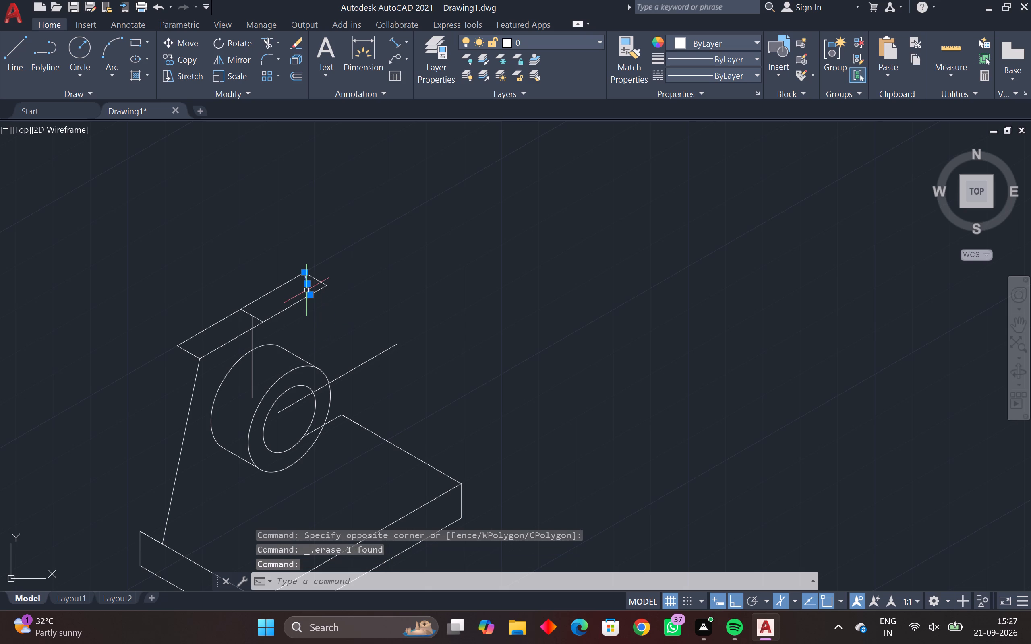
key("Delete")
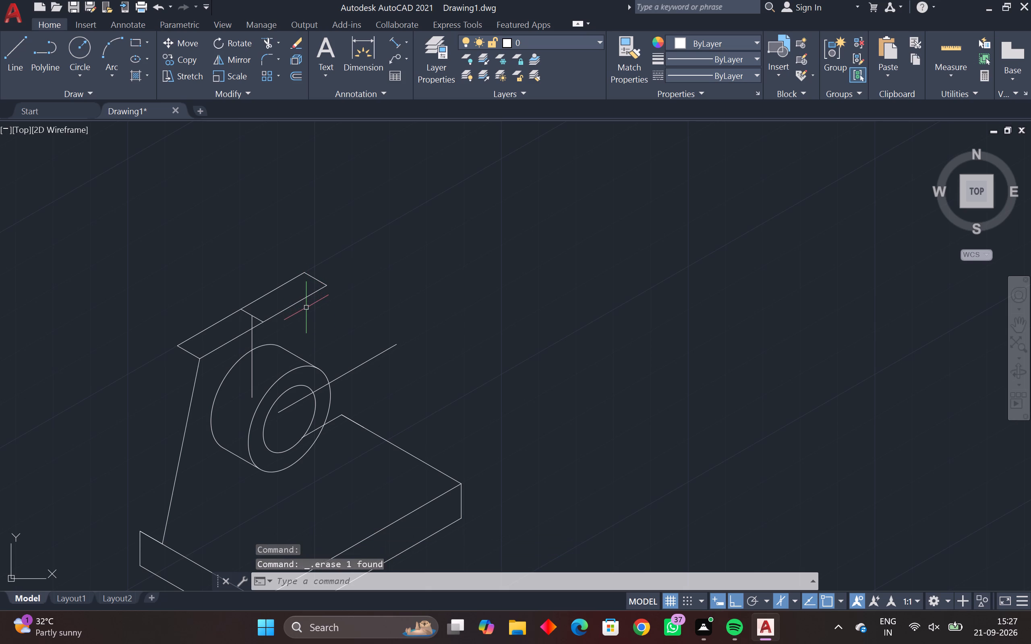
Draw a line from the right end of the upright's front top edge to the base's rear right top corner.
type("l")
key("space")
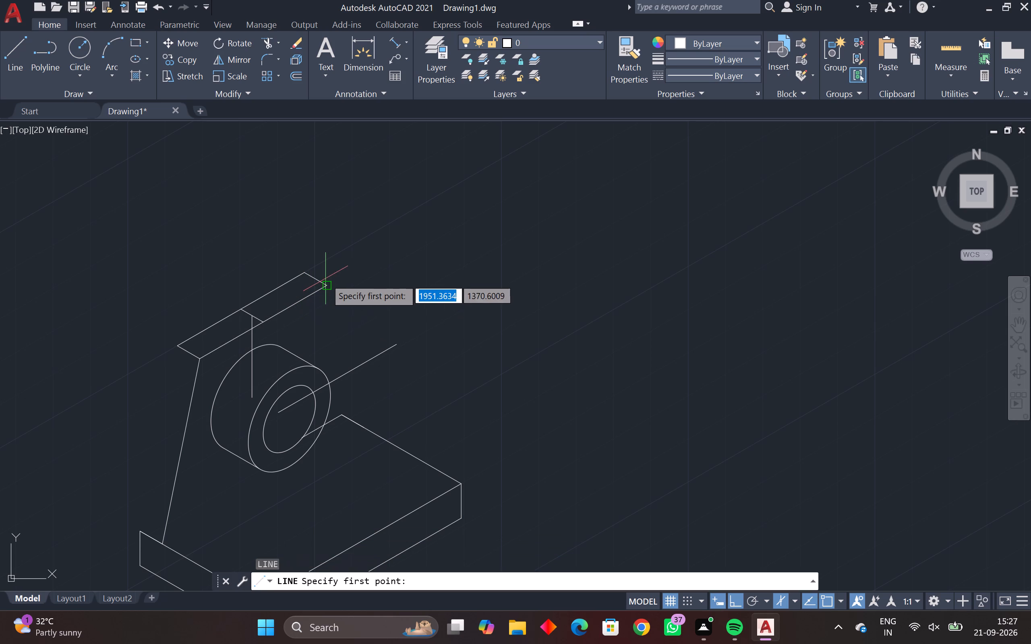
left_click(327, 286)
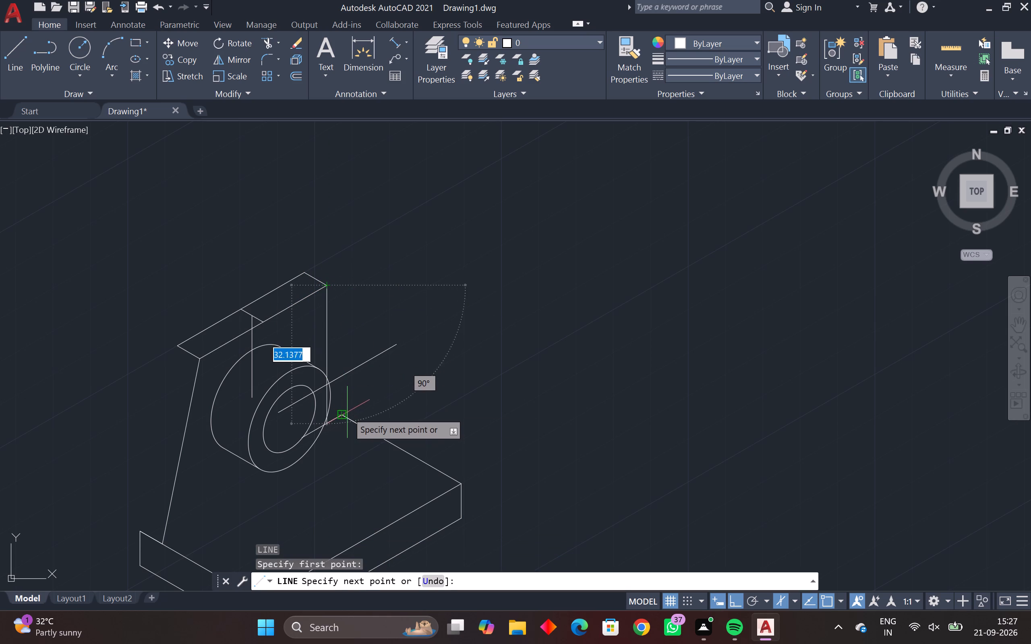
left_click(344, 411)
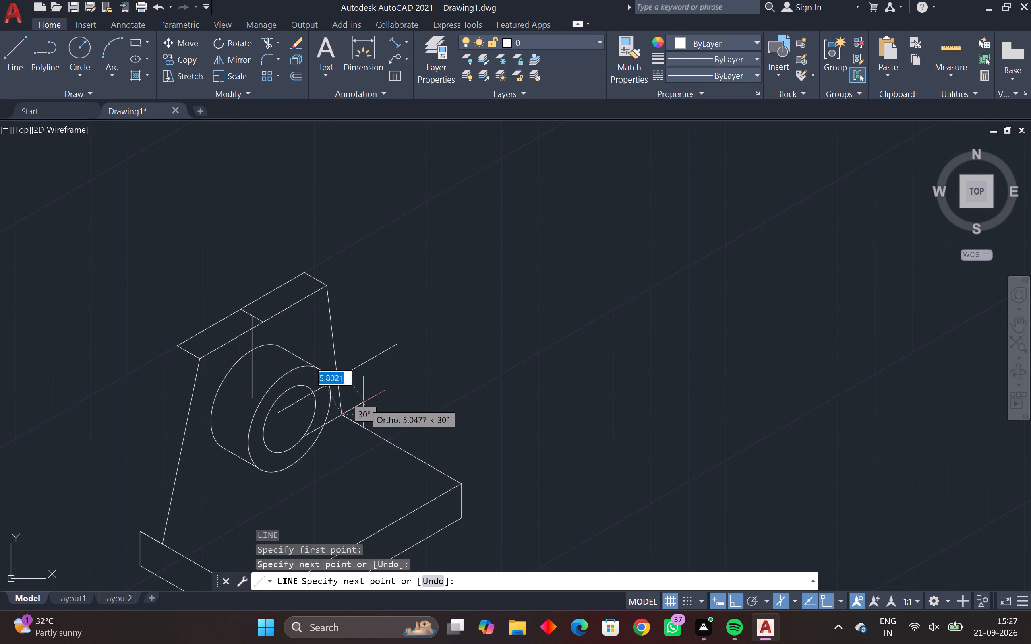
key("Escape")
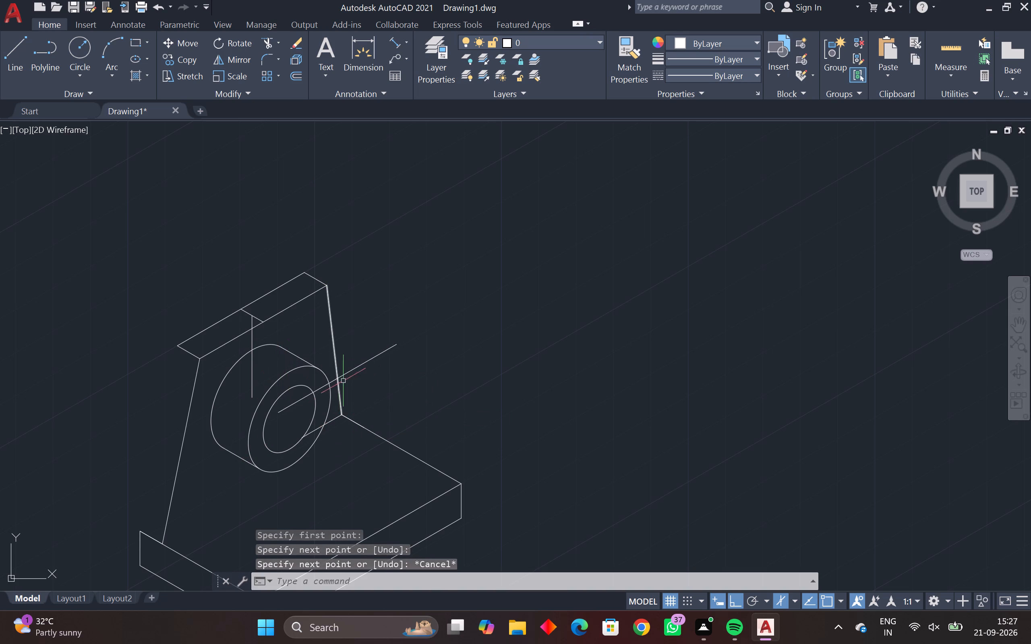
Erase the long 30° construction line, the vertical centre line and the cross line on the upright's top face.
left_click_drag(385, 364, 379, 361)
left_click(350, 336)
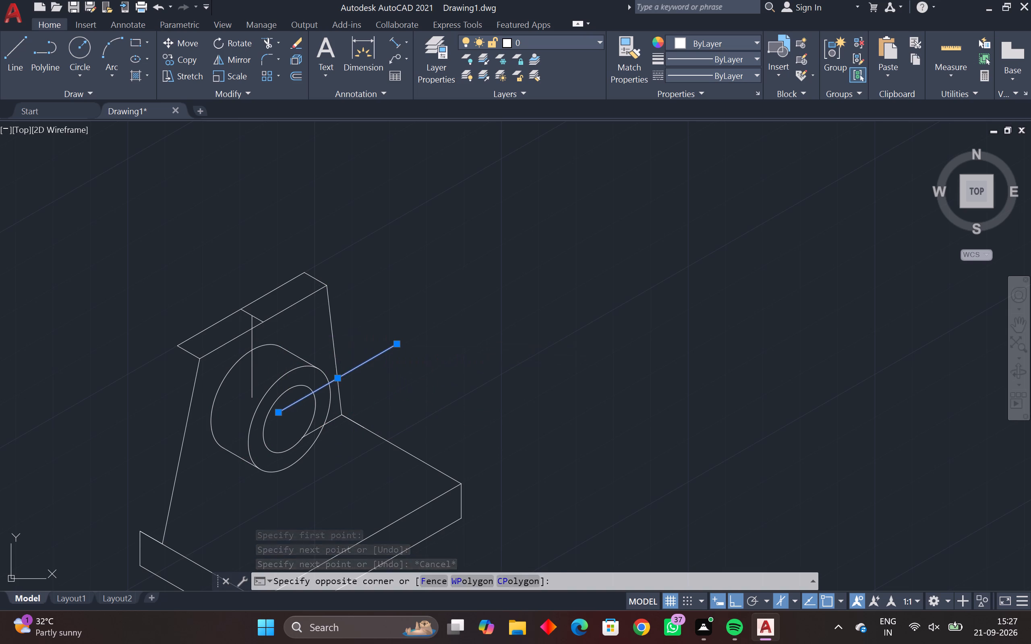
left_click(259, 386)
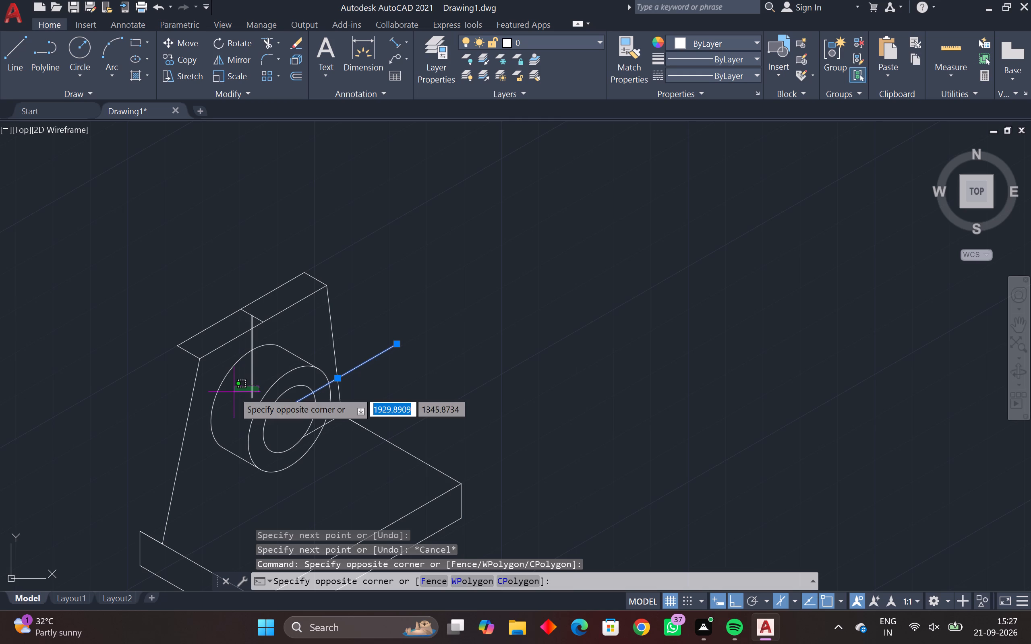
left_click(234, 392)
left_click(250, 317)
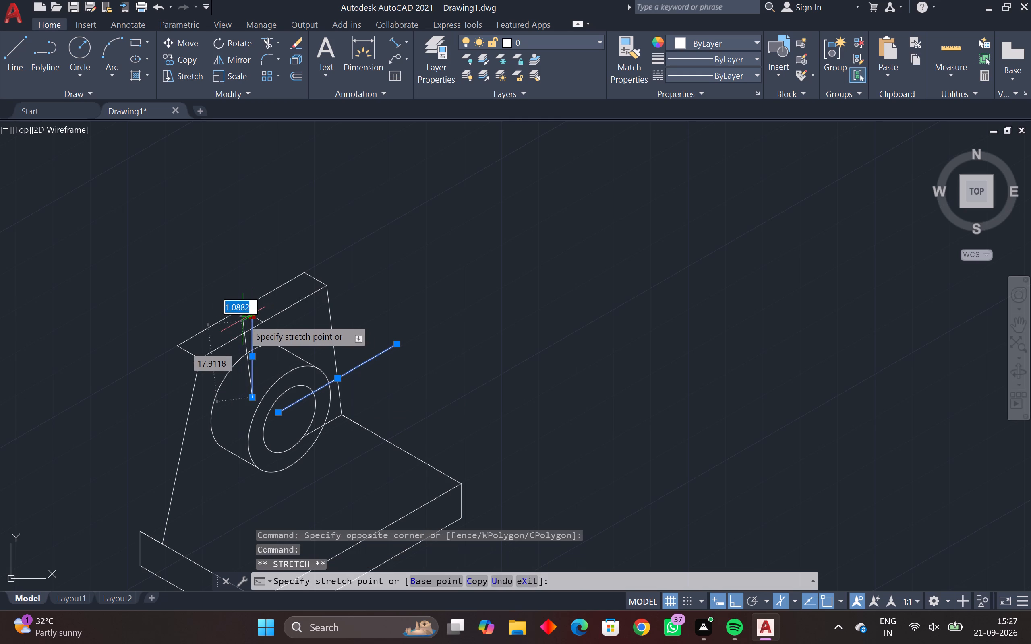
left_click(262, 312)
left_click(262, 312)
left_click(251, 317)
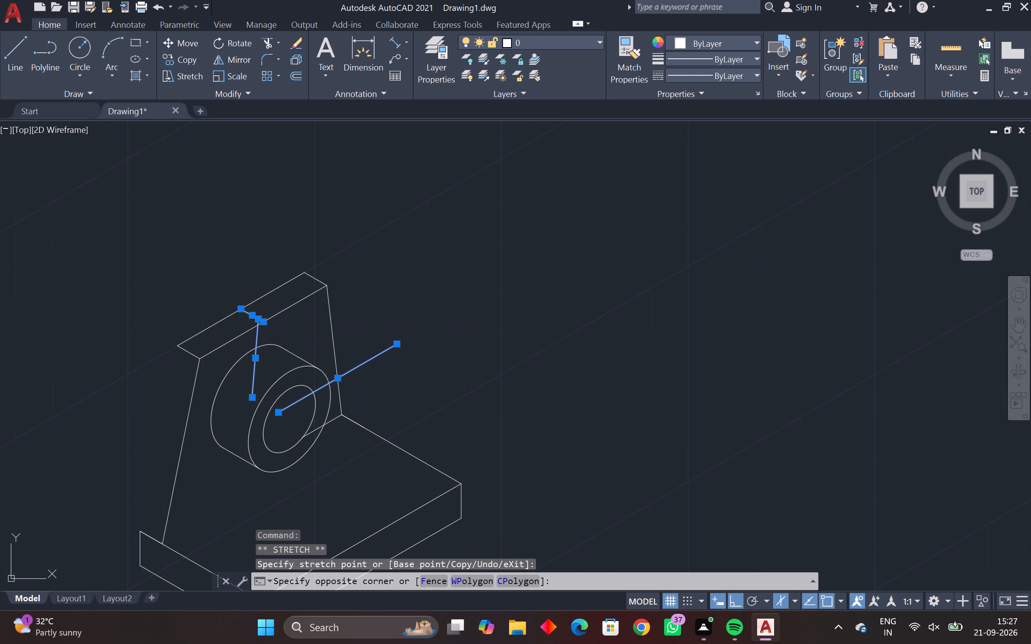
key("Delete")
Draw the upright's left rear slanted edge from its top rear corner to the base's rear left top corner.
middle_click_drag(269, 379, 321, 347)
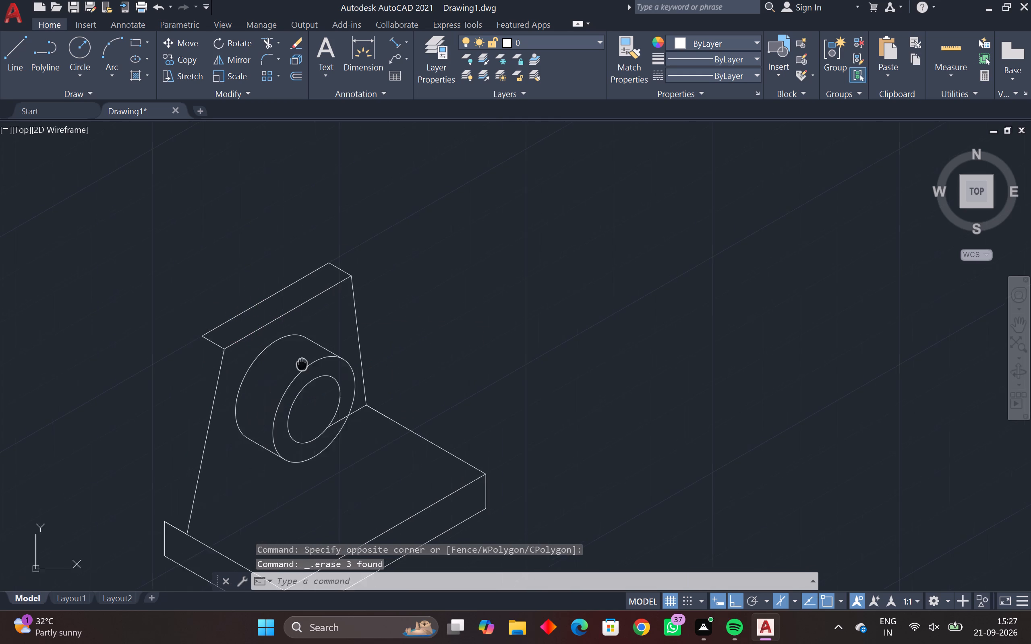
middle_click_drag(321, 347, 368, 301)
type("l")
key("space")
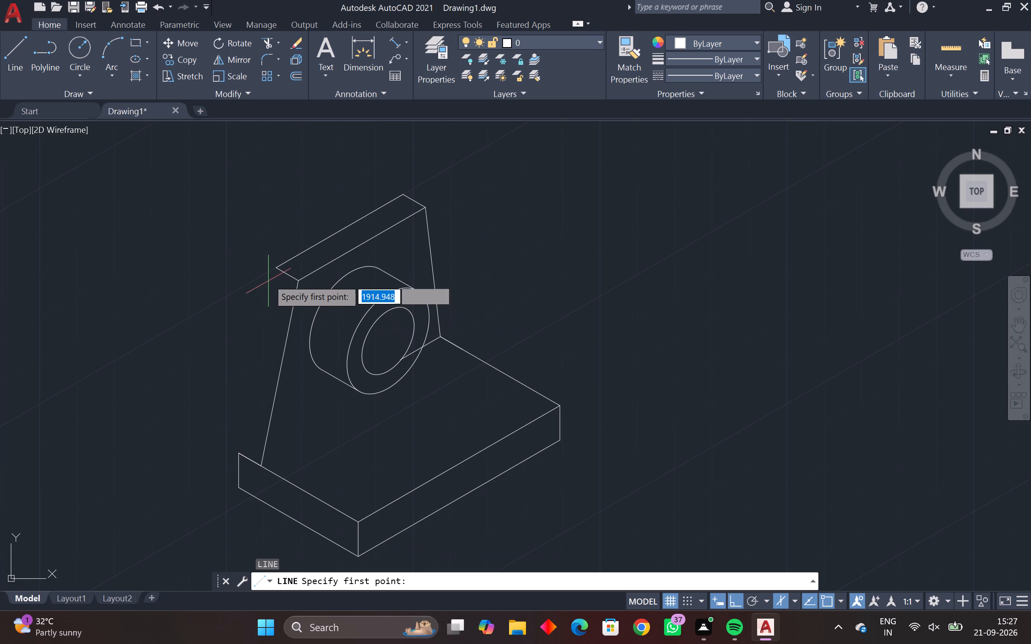
left_click(275, 267)
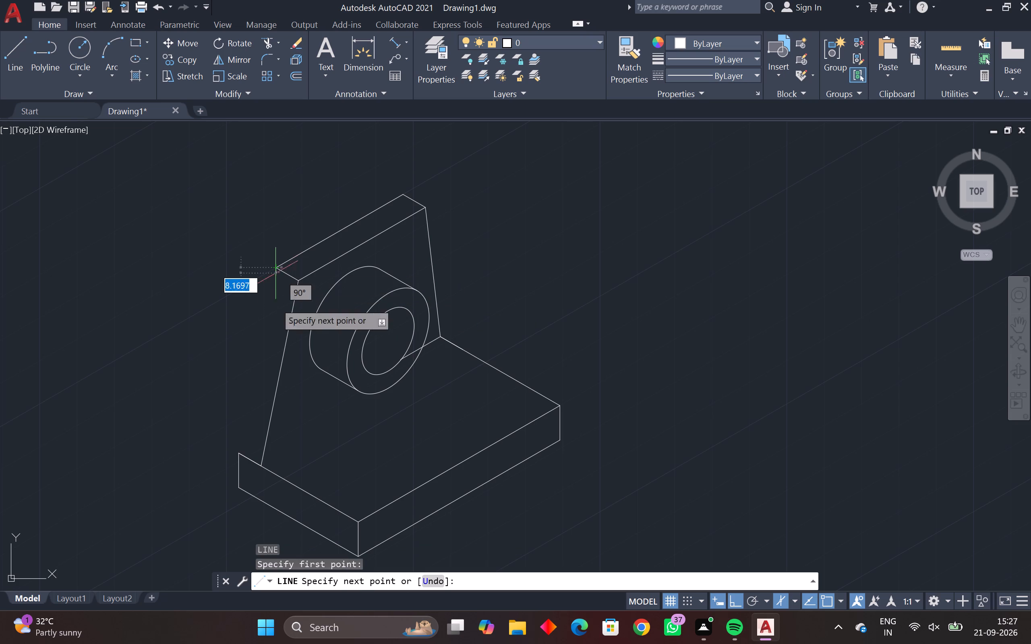
left_click(238, 451)
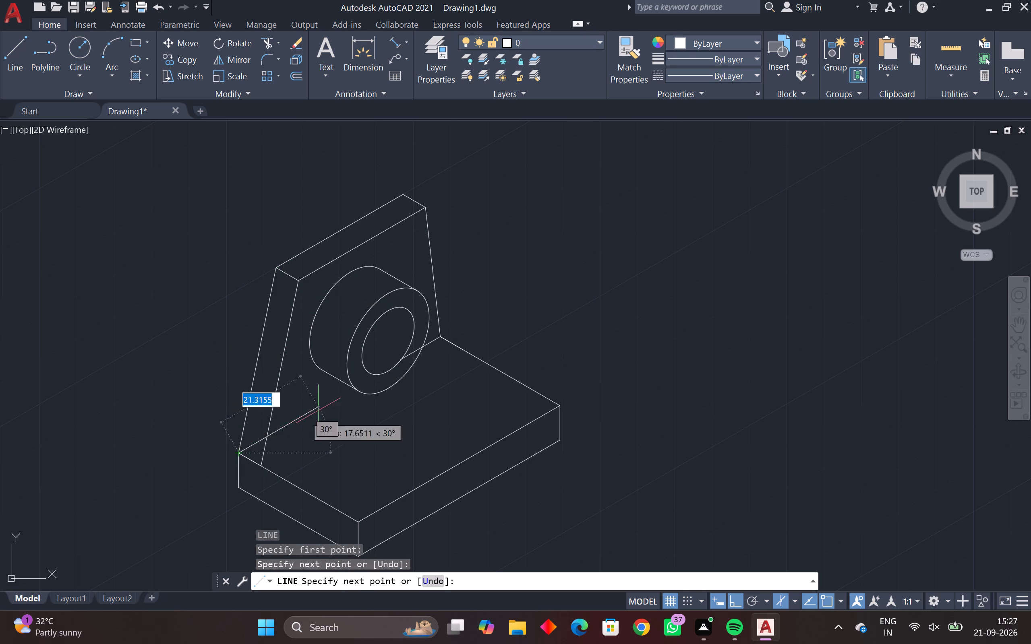
key("Escape")
Erase the leftover line from the base's rear right corner to the boss and the short overlapping segments on the base's two side edges.
scroll(437, 420, "down", 1)
middle_click_drag(436, 421, 398, 449)
scroll(396, 454, "up", 1)
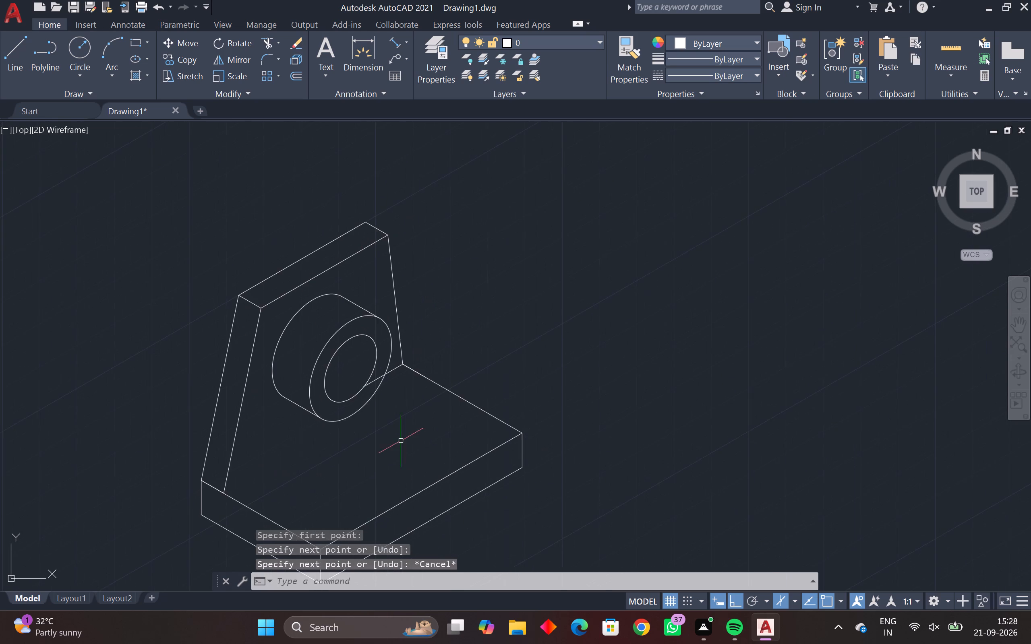
scroll(399, 430, "up", 2)
left_click(392, 269)
left_click(387, 278)
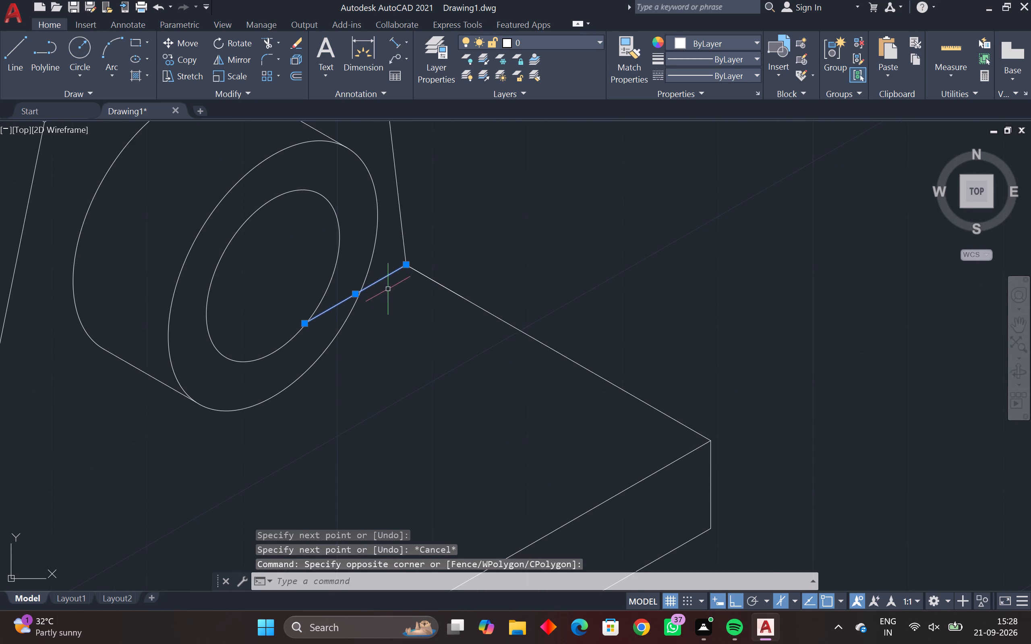
key("Delete")
scroll(400, 359, "down", 1)
middle_click_drag(399, 363, 370, 394)
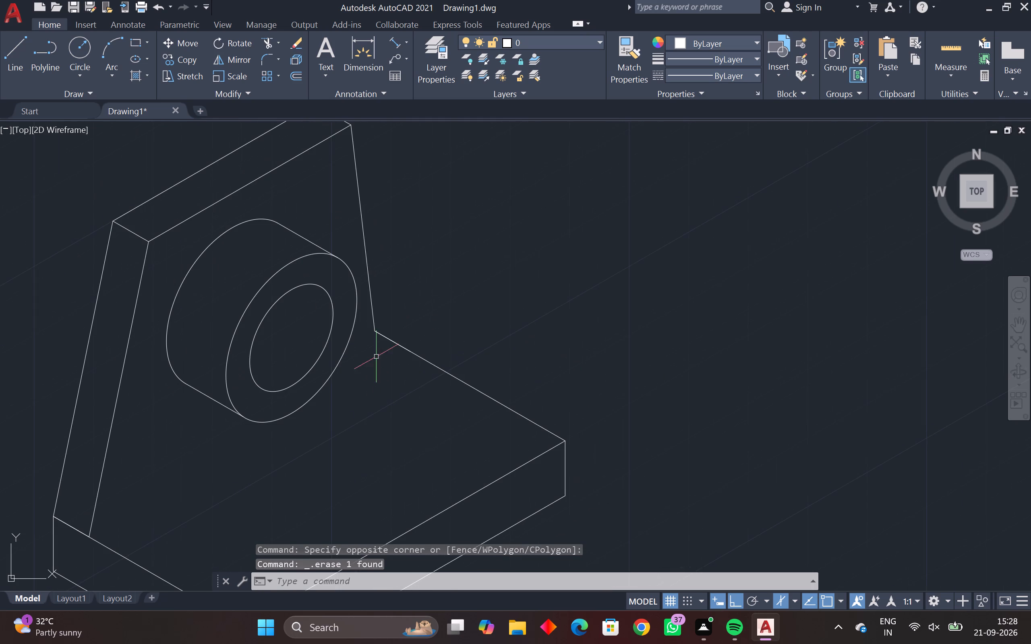
left_click(383, 333)
key("Delete")
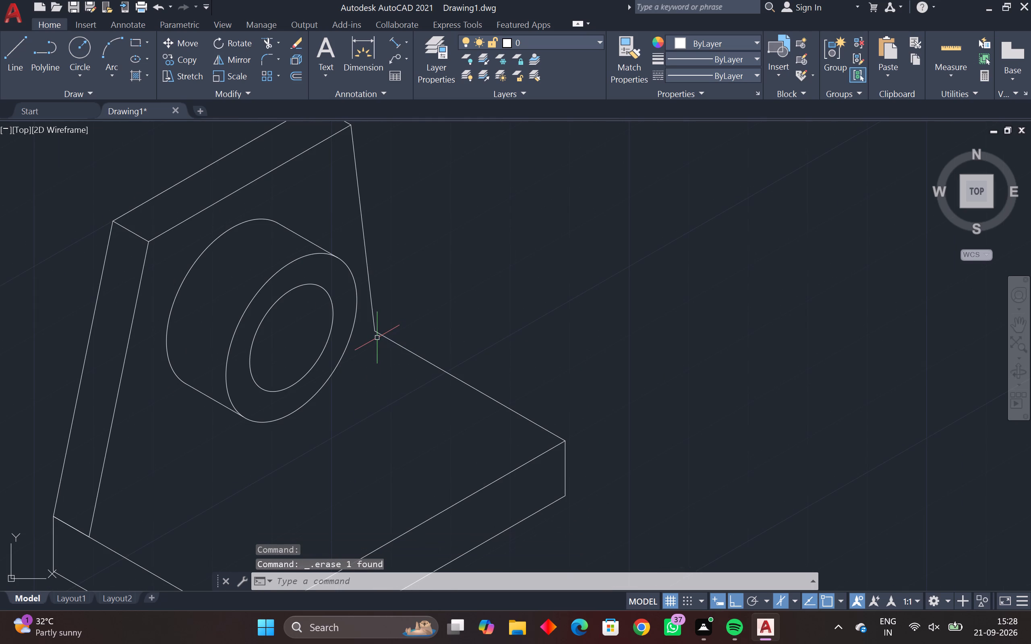
middle_click_drag(205, 526, 371, 449)
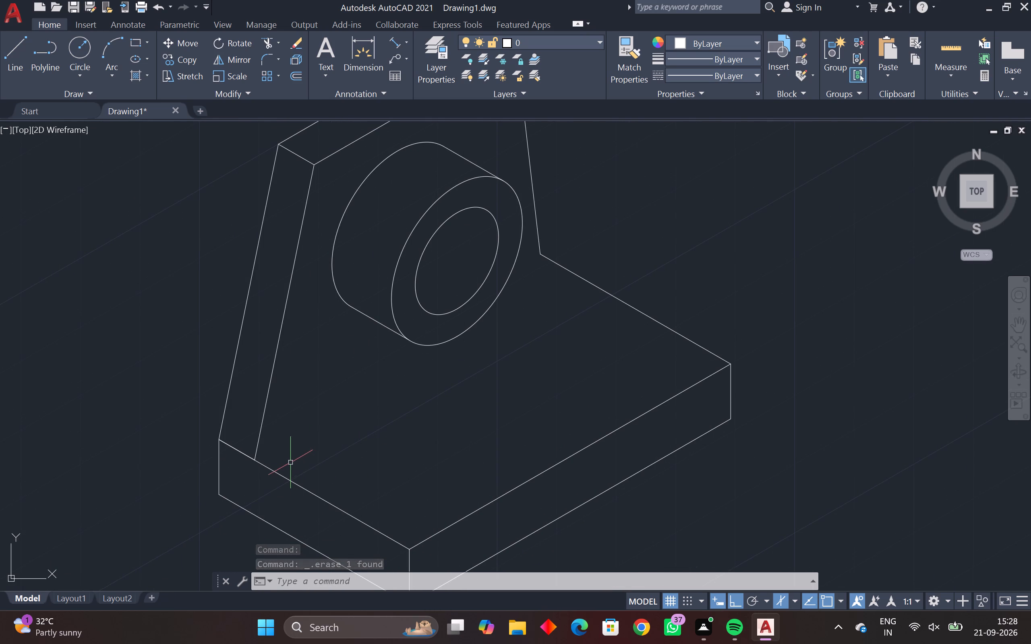
left_click(240, 450)
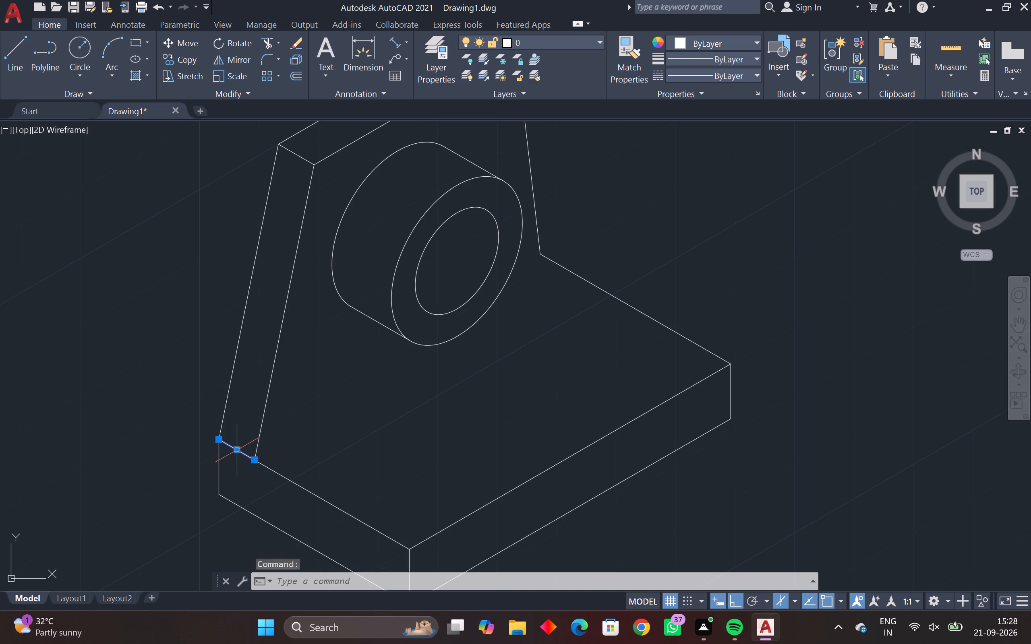
key("Delete")
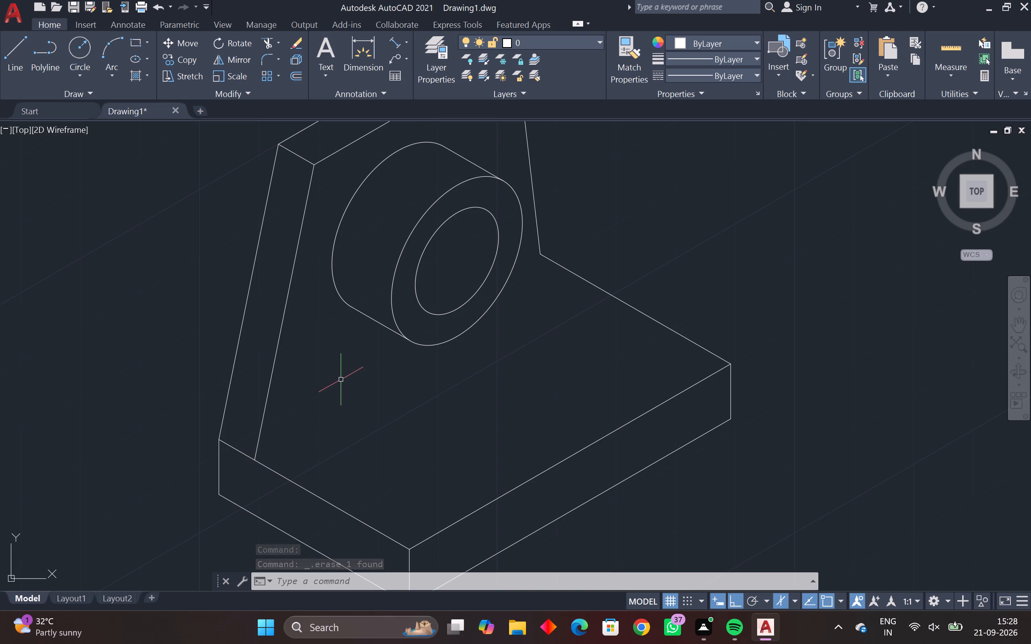
Draw a line from the foot of the upright's left front slanted edge to the base's rear right top corner.
key("l")
key("space")
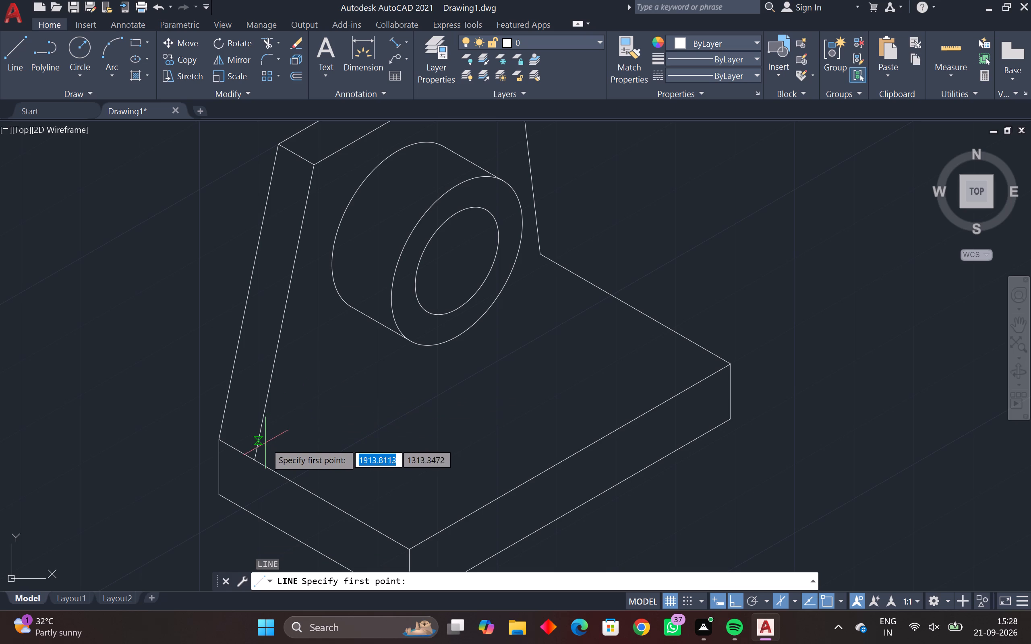
left_click(257, 456)
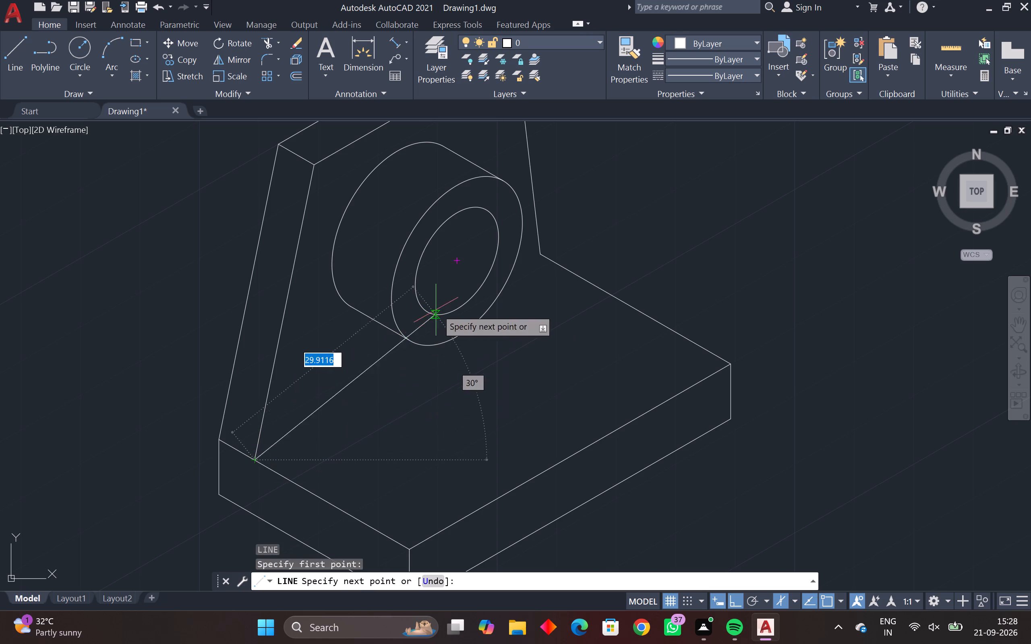
left_click(538, 254)
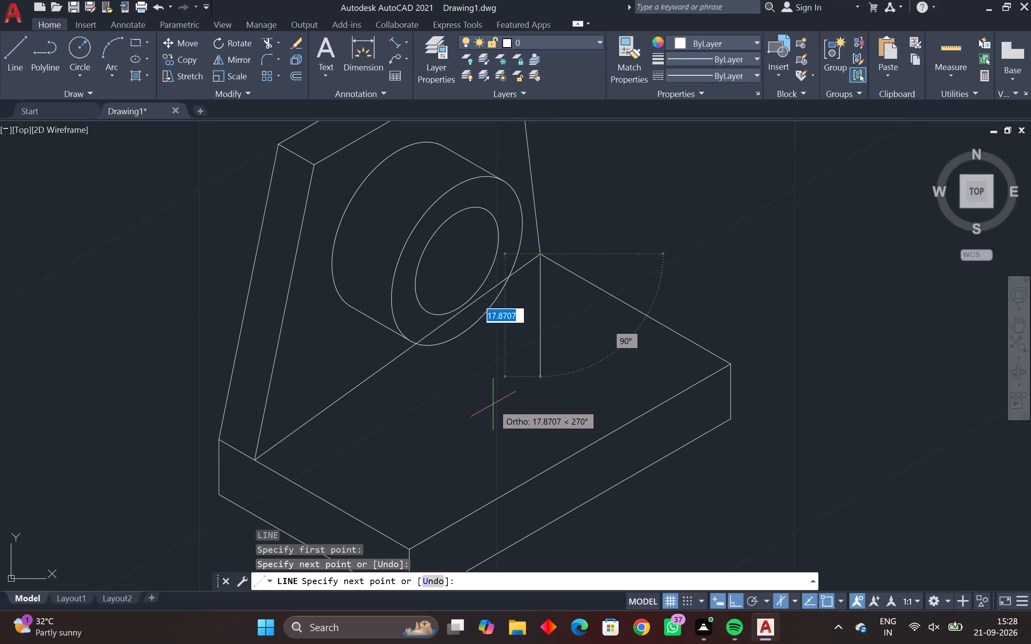
key("Escape")
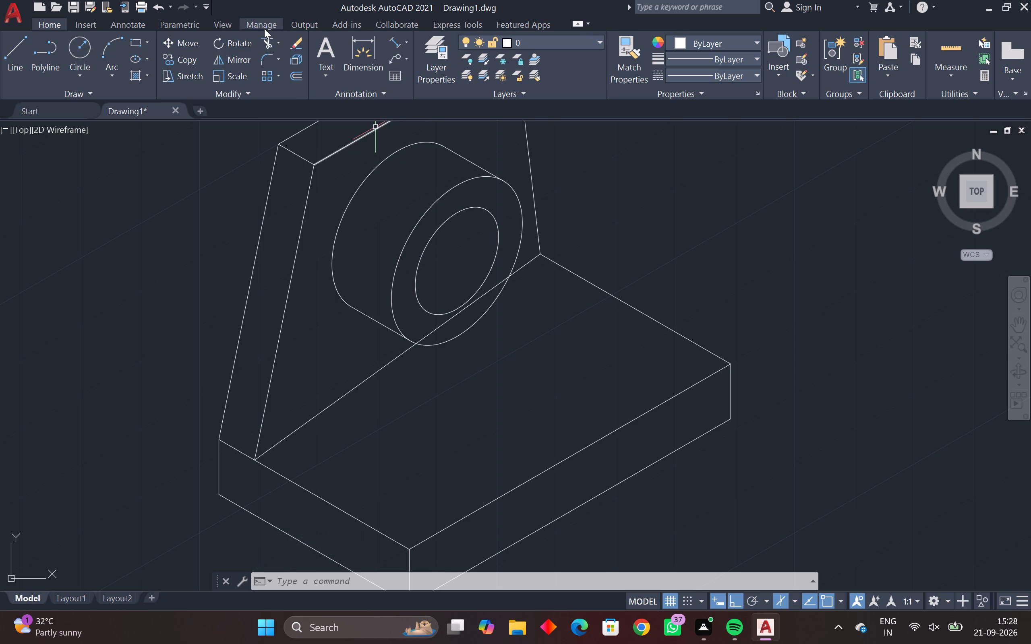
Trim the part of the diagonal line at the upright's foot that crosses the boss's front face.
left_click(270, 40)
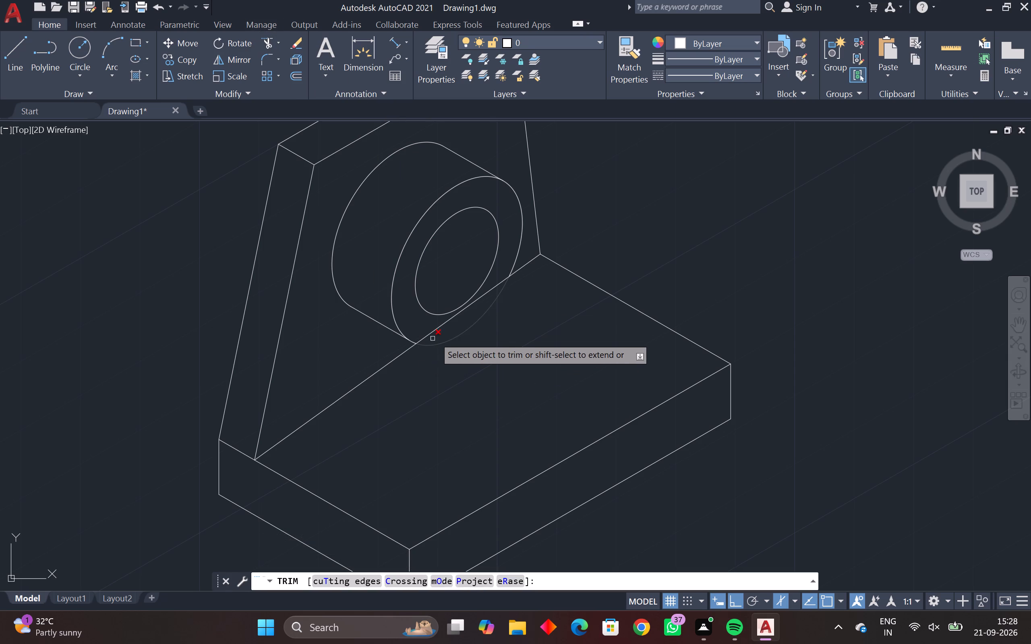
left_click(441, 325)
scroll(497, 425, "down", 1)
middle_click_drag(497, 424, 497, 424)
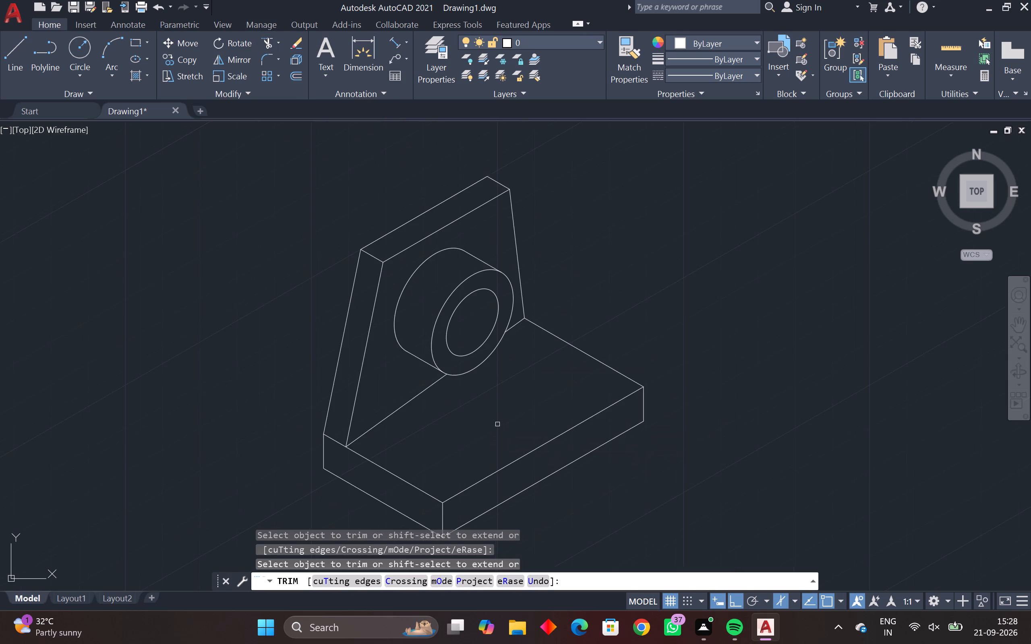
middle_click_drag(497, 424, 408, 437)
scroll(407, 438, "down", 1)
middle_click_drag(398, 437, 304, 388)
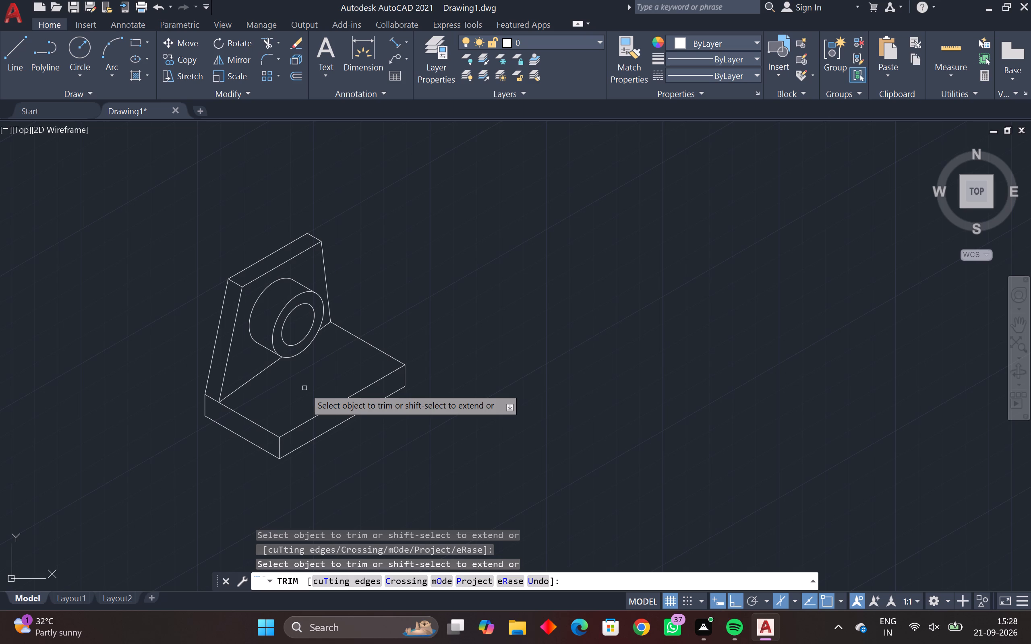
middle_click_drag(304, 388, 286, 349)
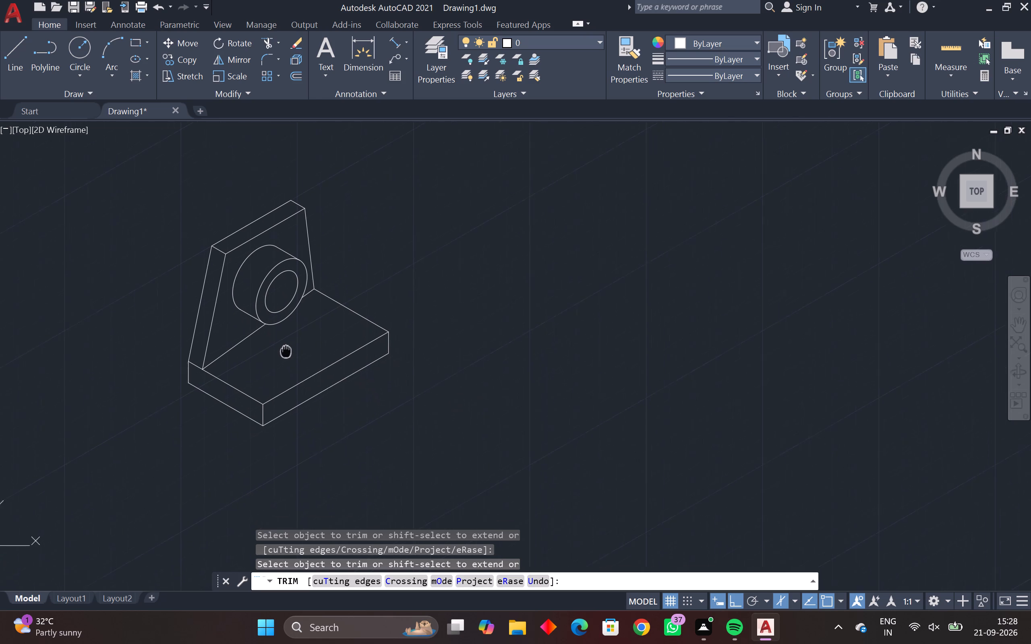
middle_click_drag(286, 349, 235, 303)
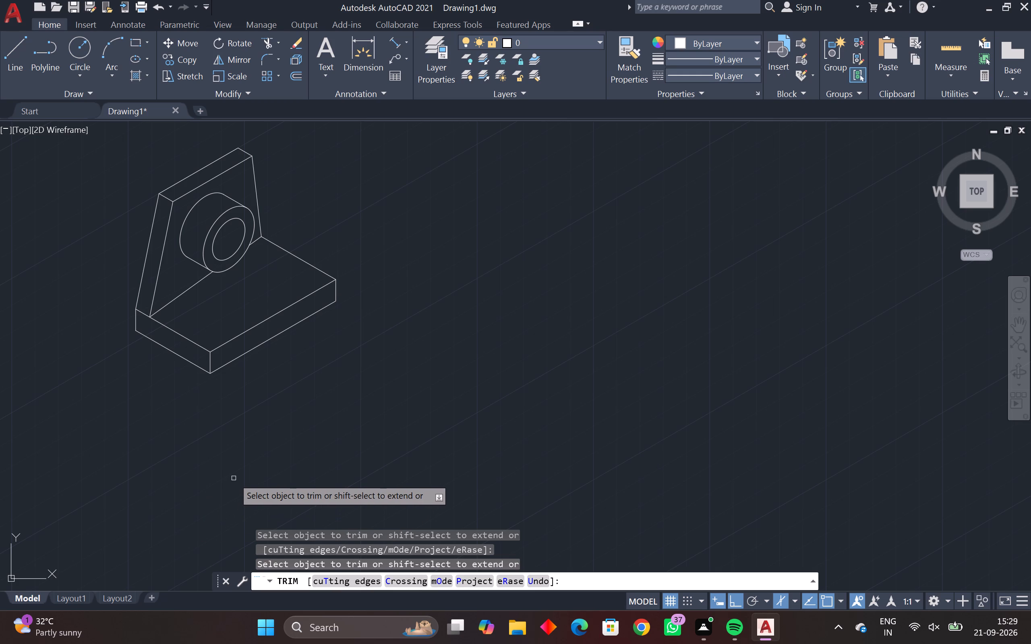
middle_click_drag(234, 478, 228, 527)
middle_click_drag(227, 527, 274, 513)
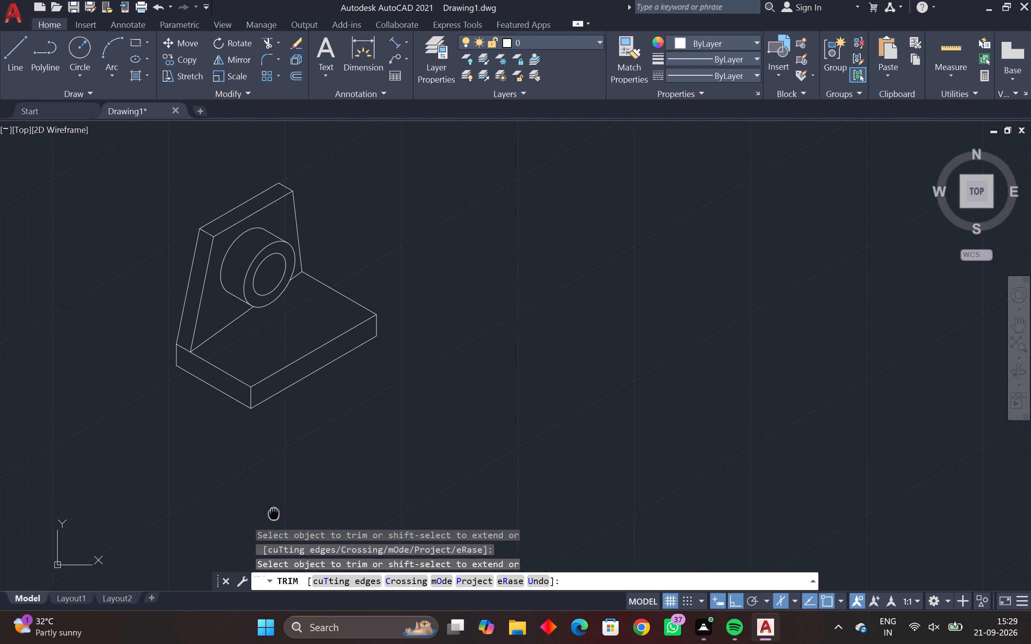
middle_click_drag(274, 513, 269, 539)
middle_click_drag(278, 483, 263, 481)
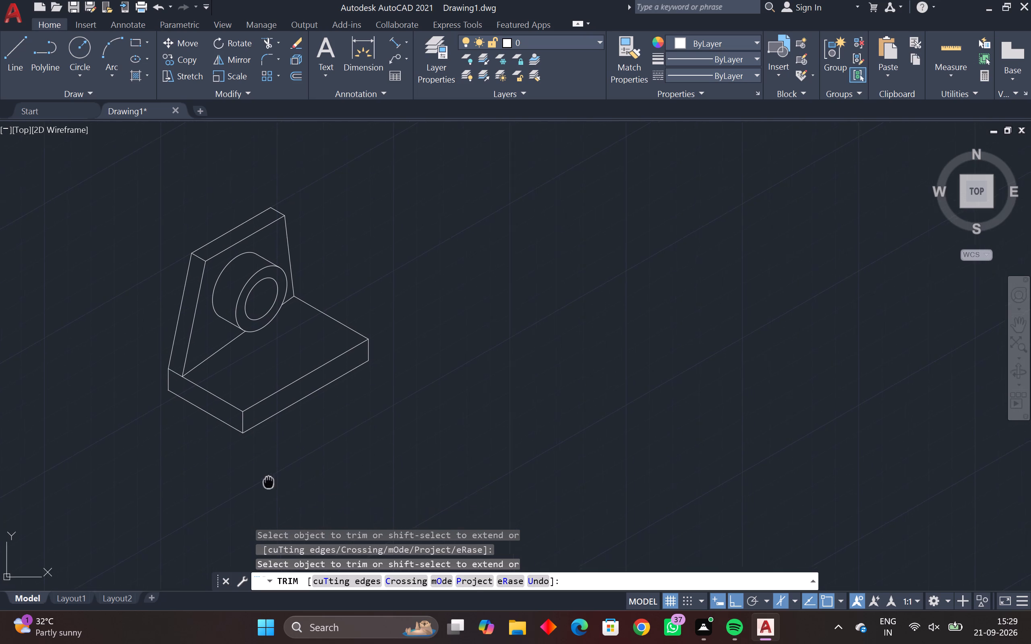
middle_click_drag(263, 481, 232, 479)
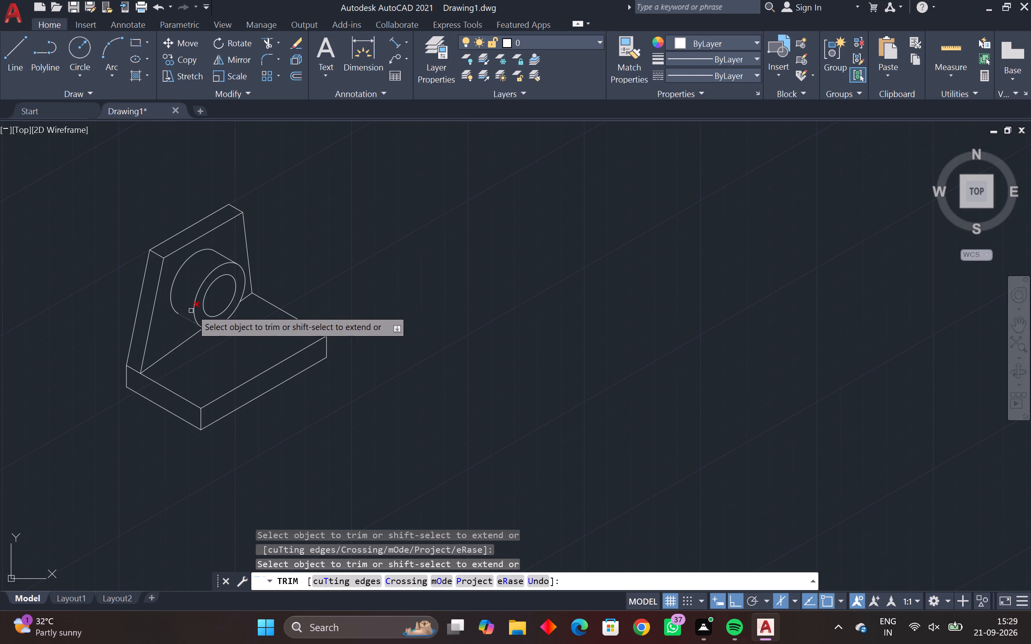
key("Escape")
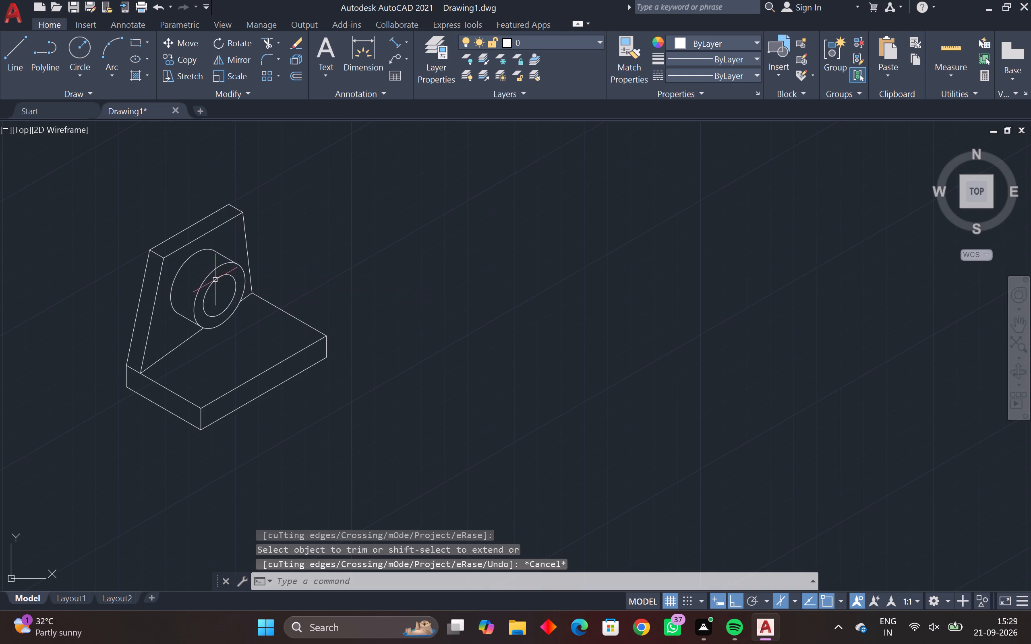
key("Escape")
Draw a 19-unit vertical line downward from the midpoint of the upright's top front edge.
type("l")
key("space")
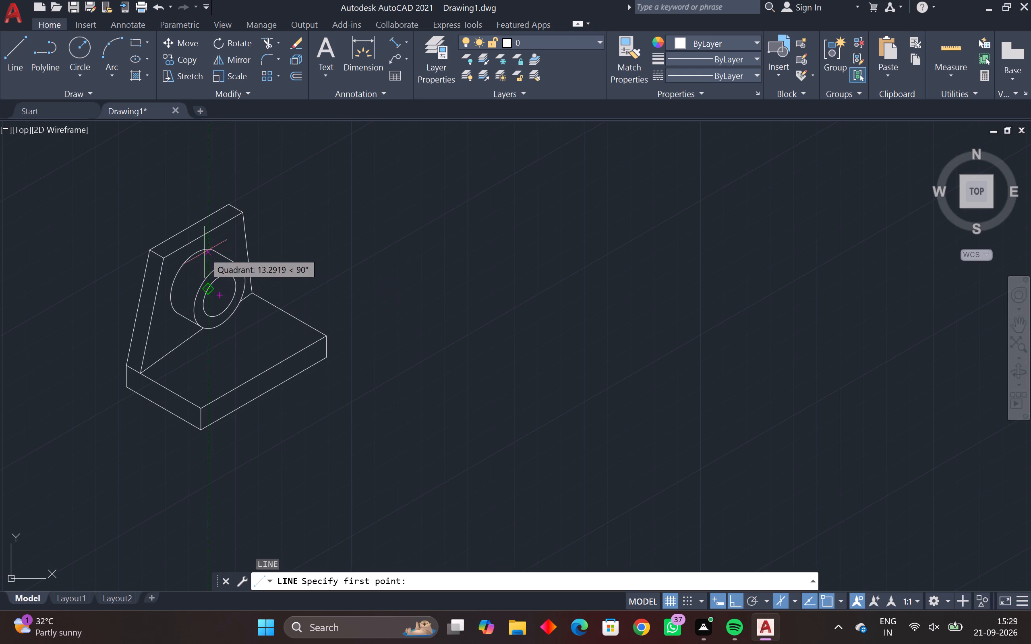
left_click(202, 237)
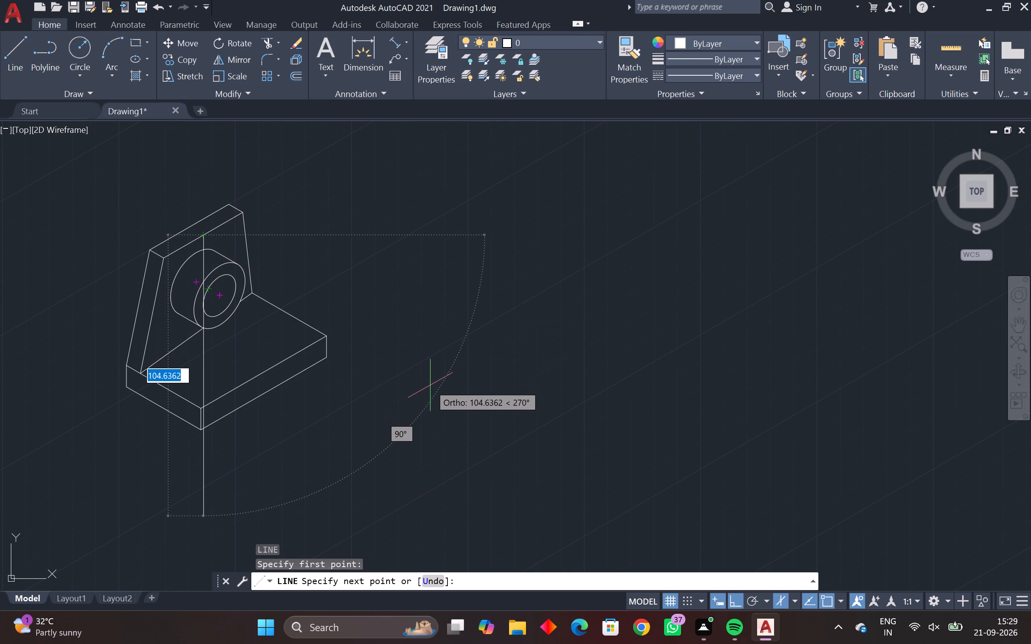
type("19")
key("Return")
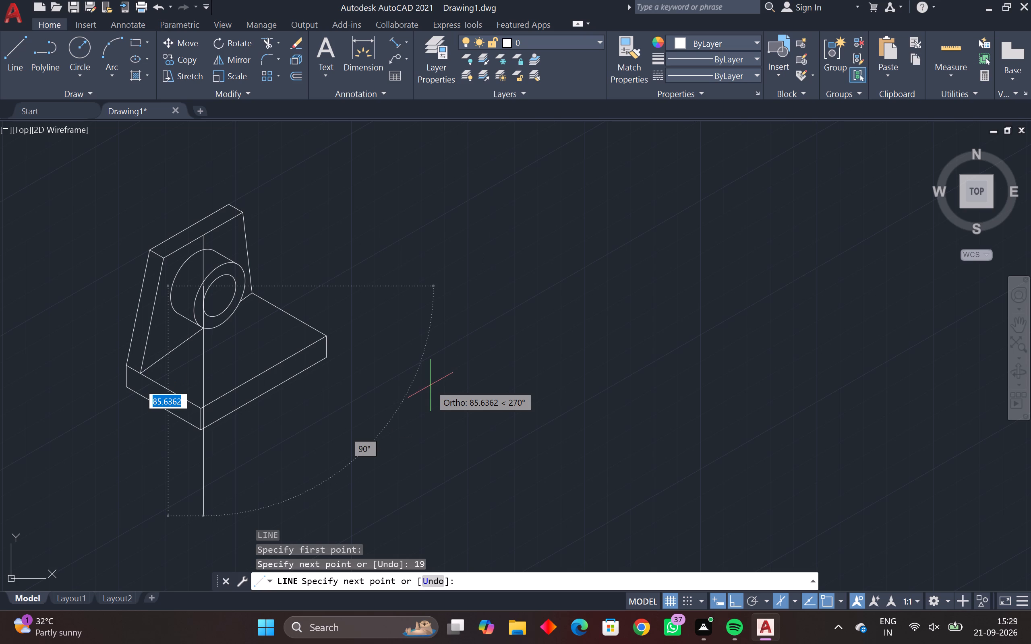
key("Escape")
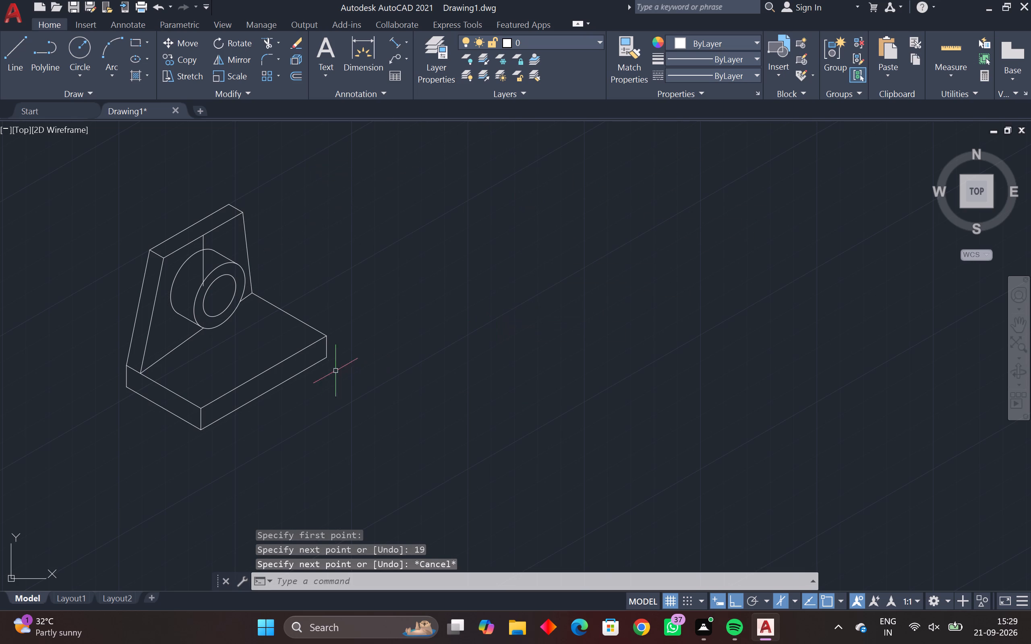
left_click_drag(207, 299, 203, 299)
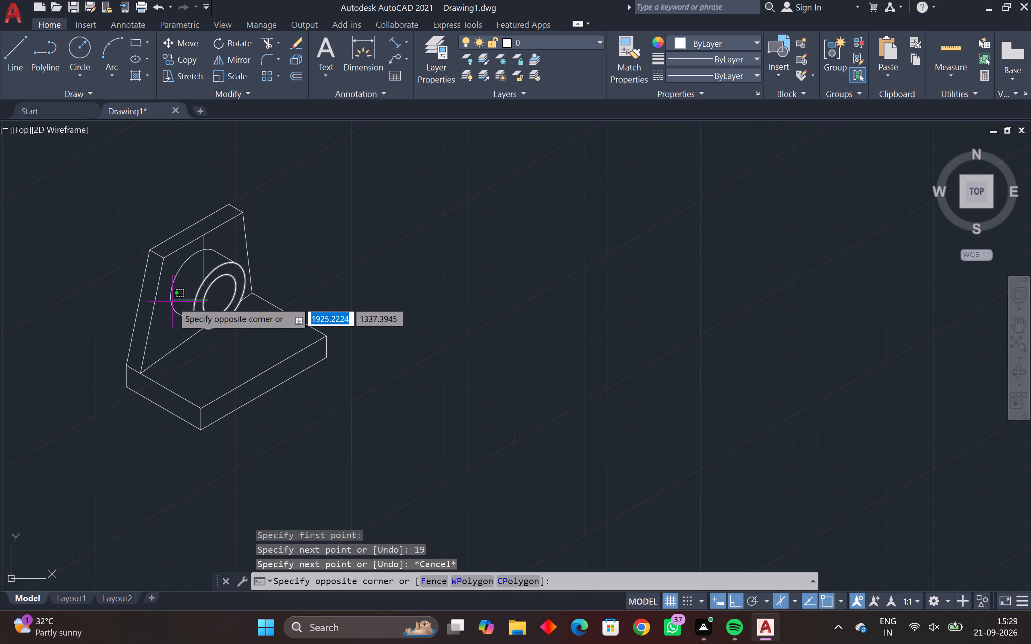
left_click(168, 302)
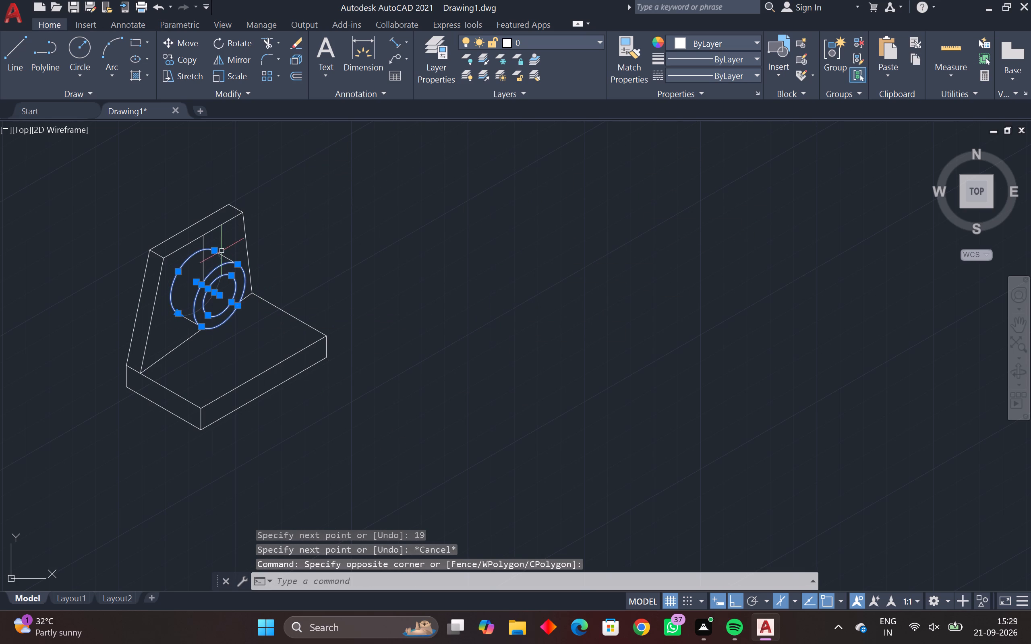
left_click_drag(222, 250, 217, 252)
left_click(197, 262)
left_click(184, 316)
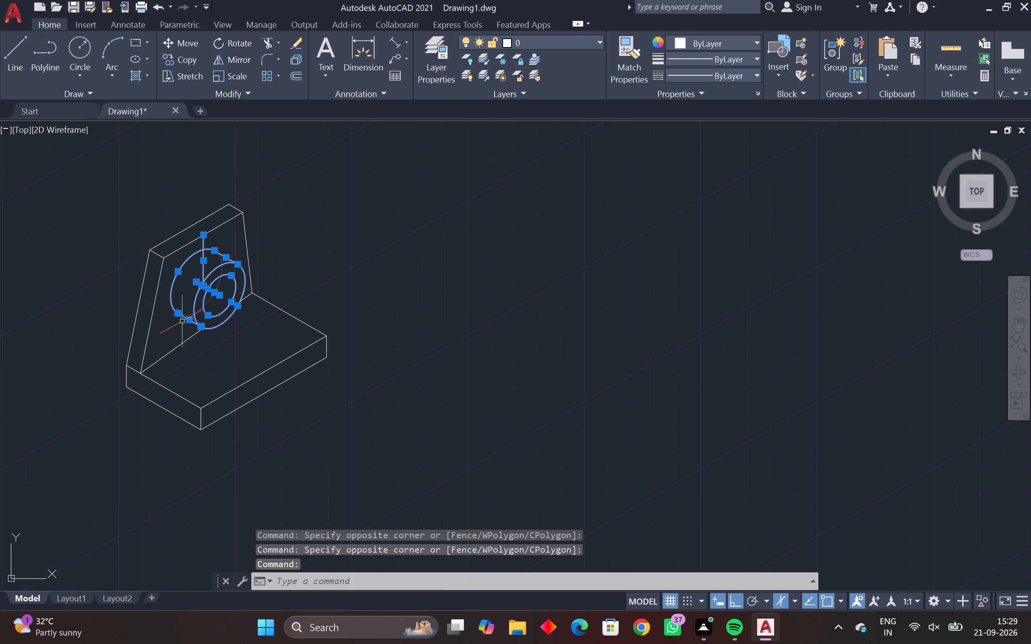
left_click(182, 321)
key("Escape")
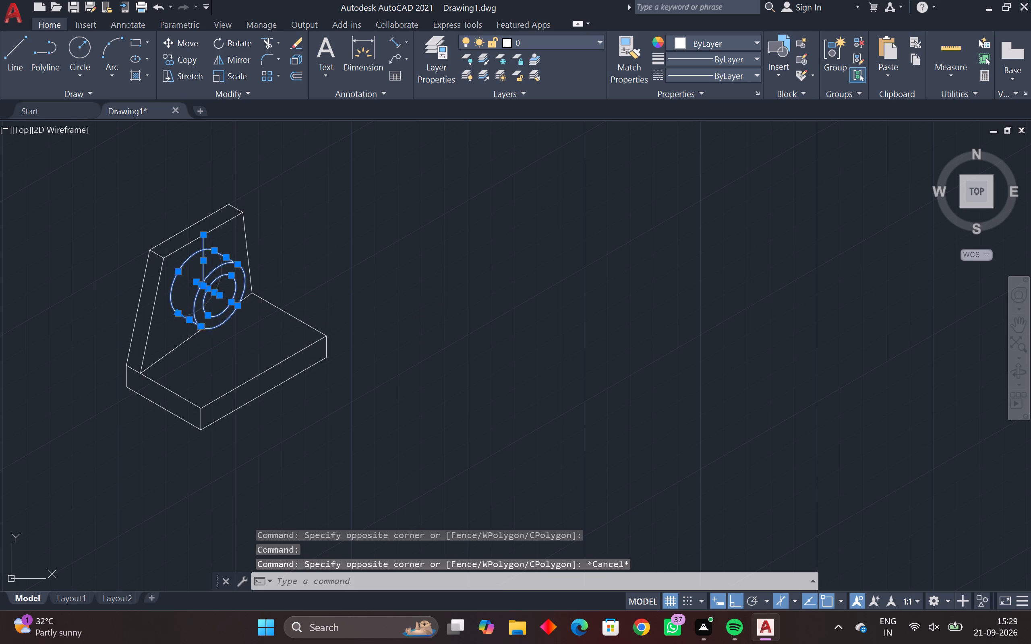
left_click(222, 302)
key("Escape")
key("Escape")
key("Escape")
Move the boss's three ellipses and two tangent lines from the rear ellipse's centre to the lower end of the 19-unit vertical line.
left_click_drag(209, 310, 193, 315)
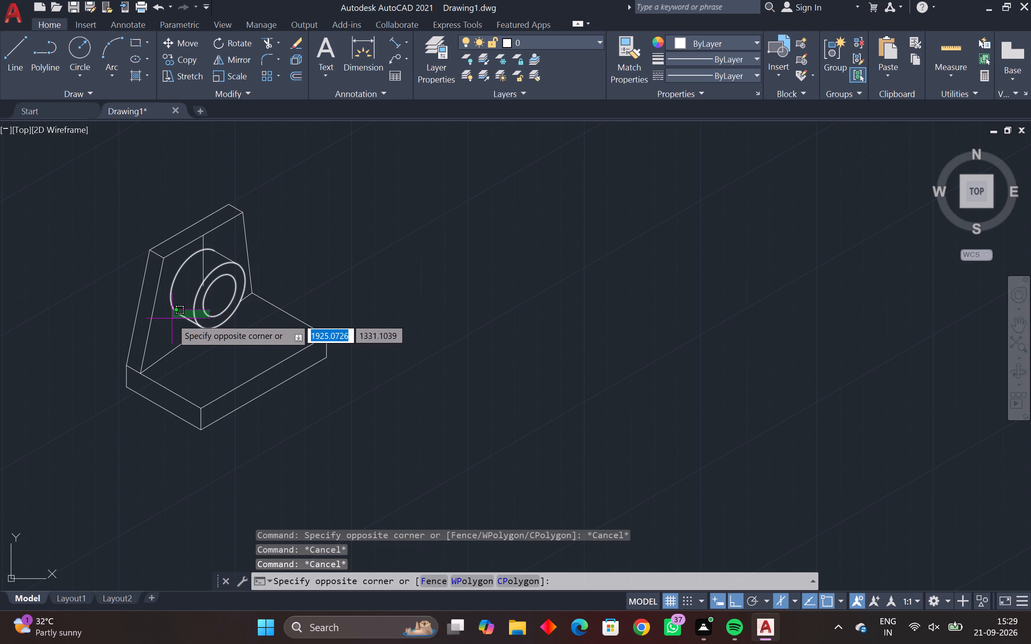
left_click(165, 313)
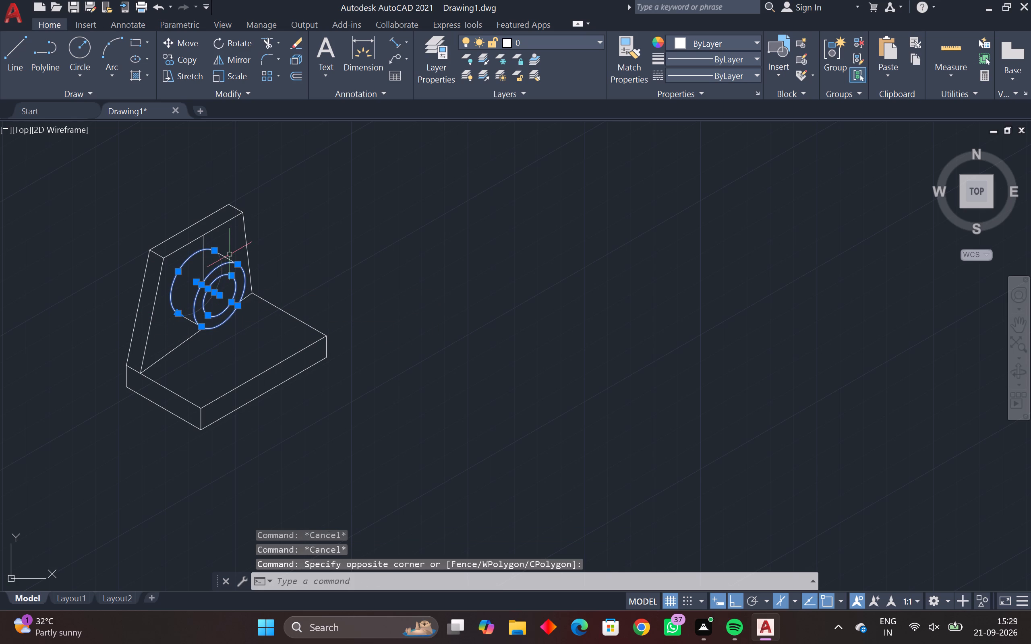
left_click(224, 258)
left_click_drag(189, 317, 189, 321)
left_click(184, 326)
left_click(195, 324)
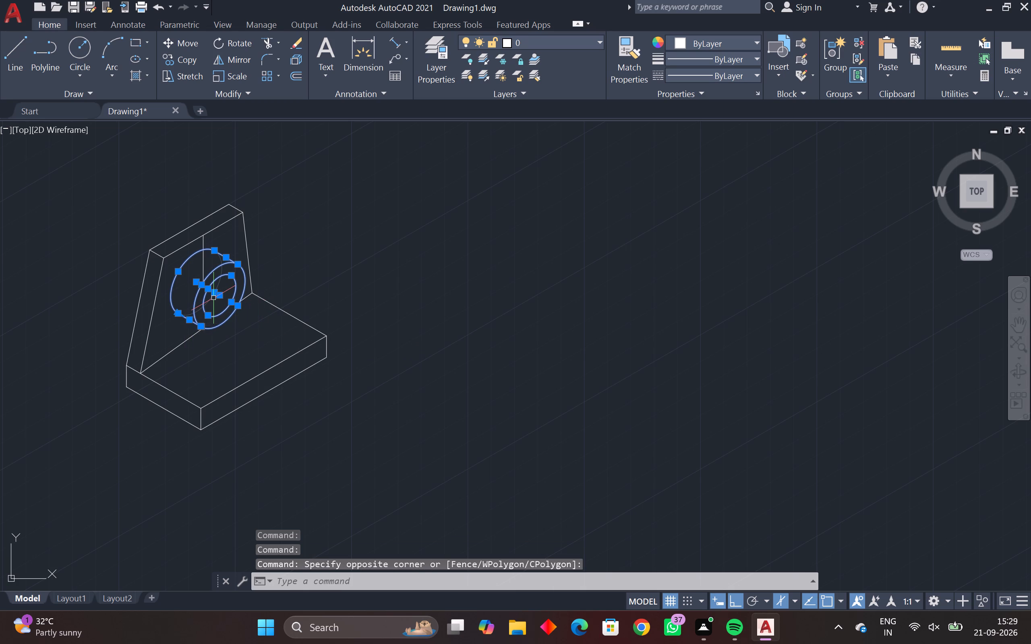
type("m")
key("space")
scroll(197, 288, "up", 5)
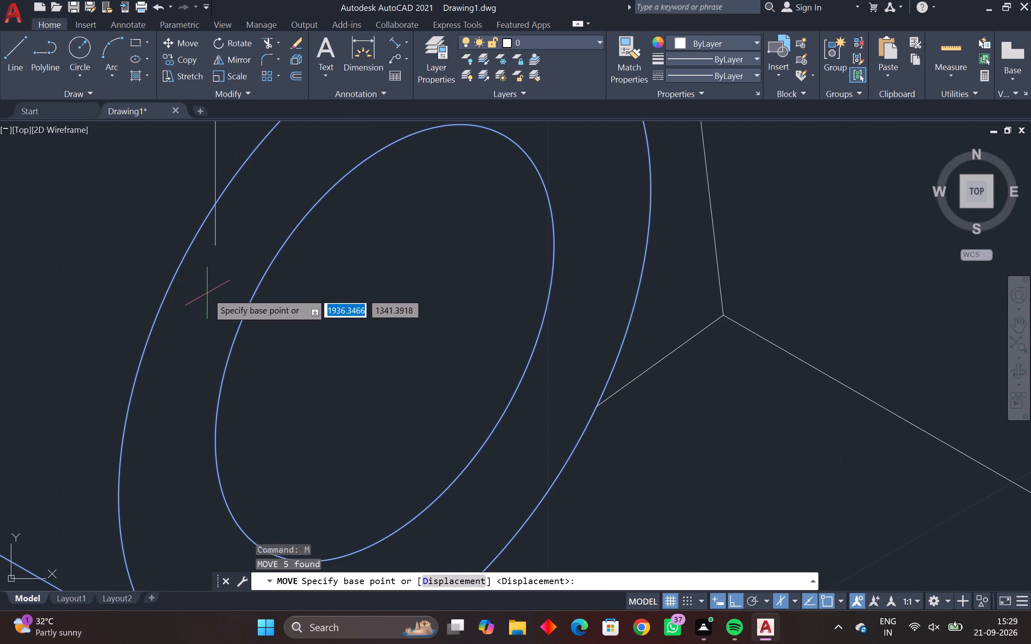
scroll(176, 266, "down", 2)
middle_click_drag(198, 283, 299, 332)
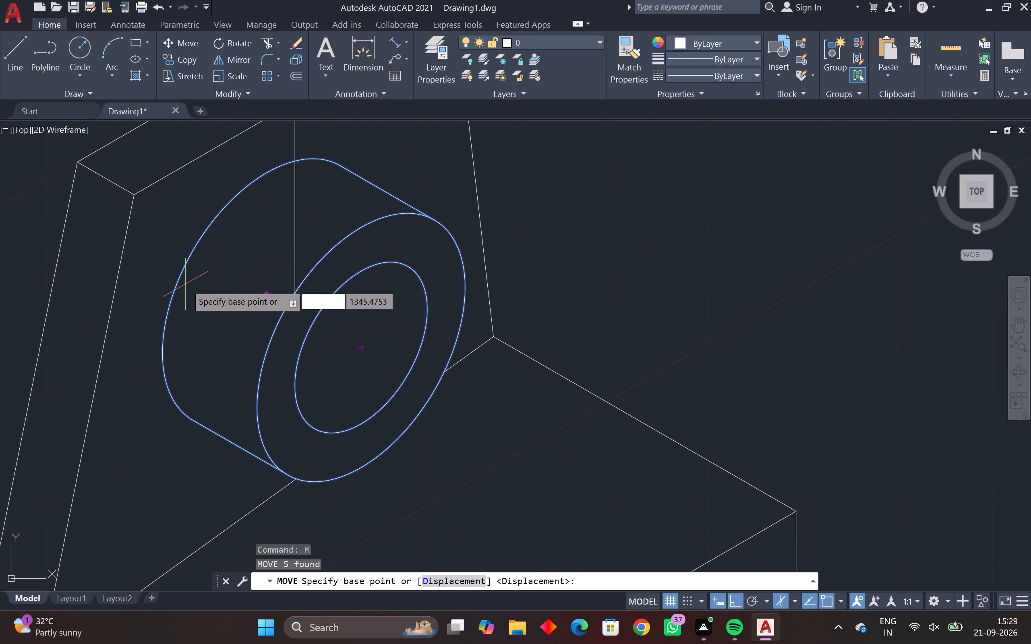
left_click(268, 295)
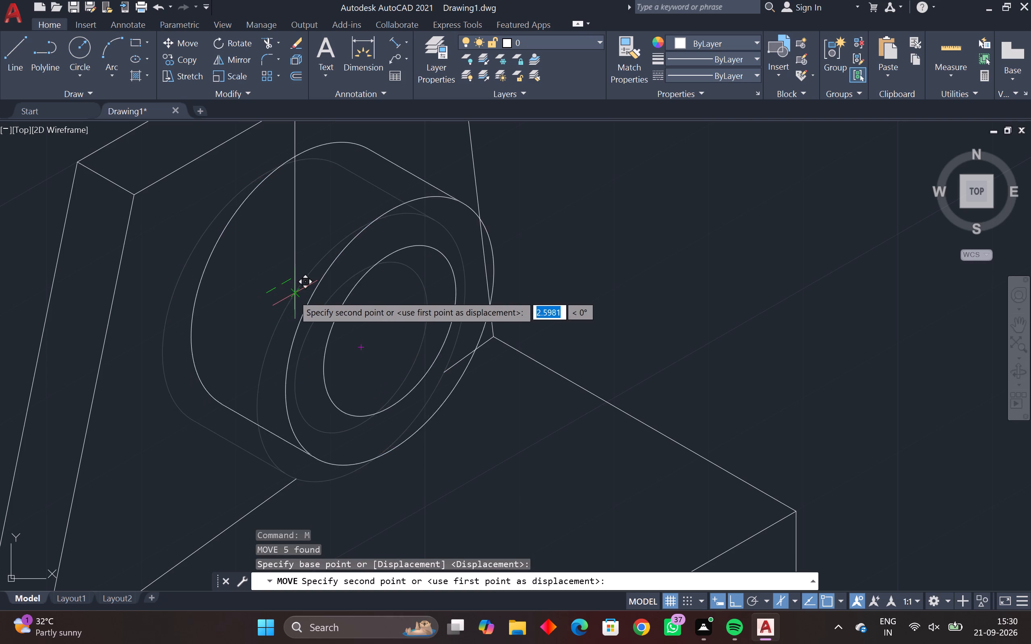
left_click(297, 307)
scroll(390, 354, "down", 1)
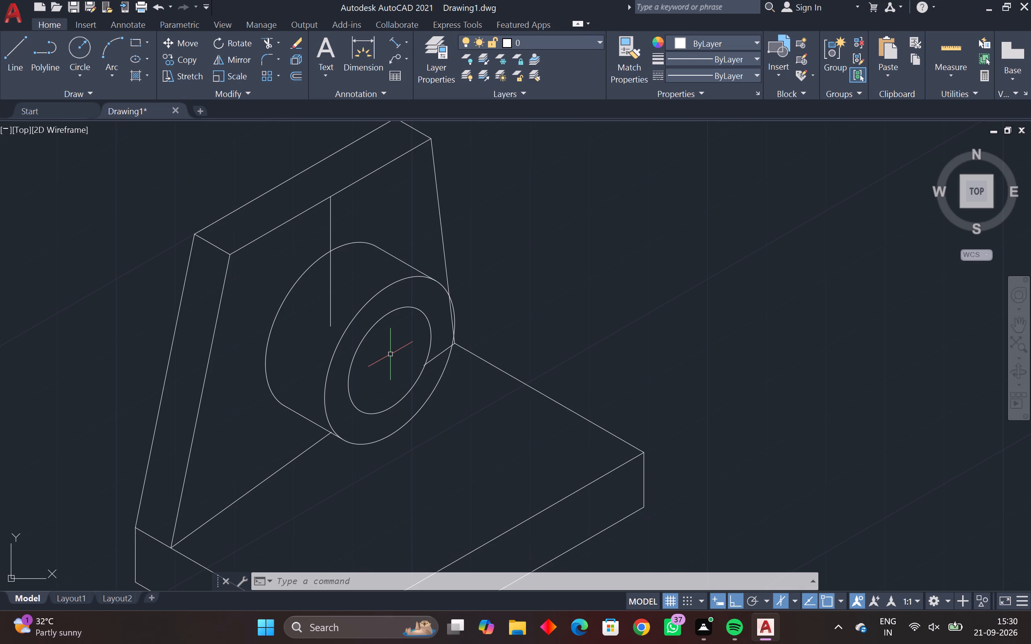
Undo the recent edits back through the boss move, vertical line, trim, diagonal foot line and last erase.
key("ctrl+z")
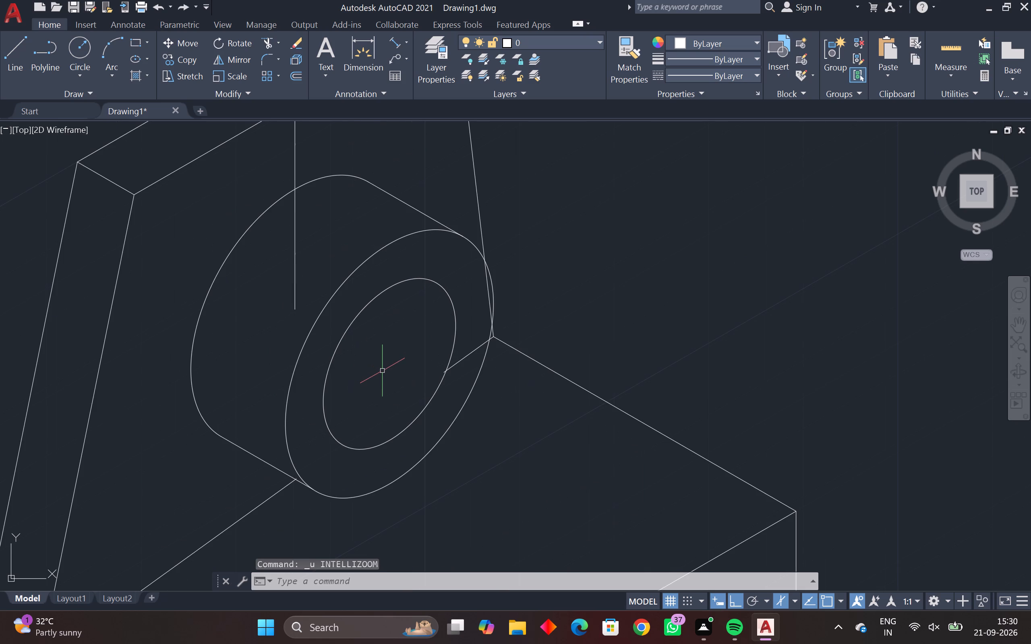
key("ctrl+z")
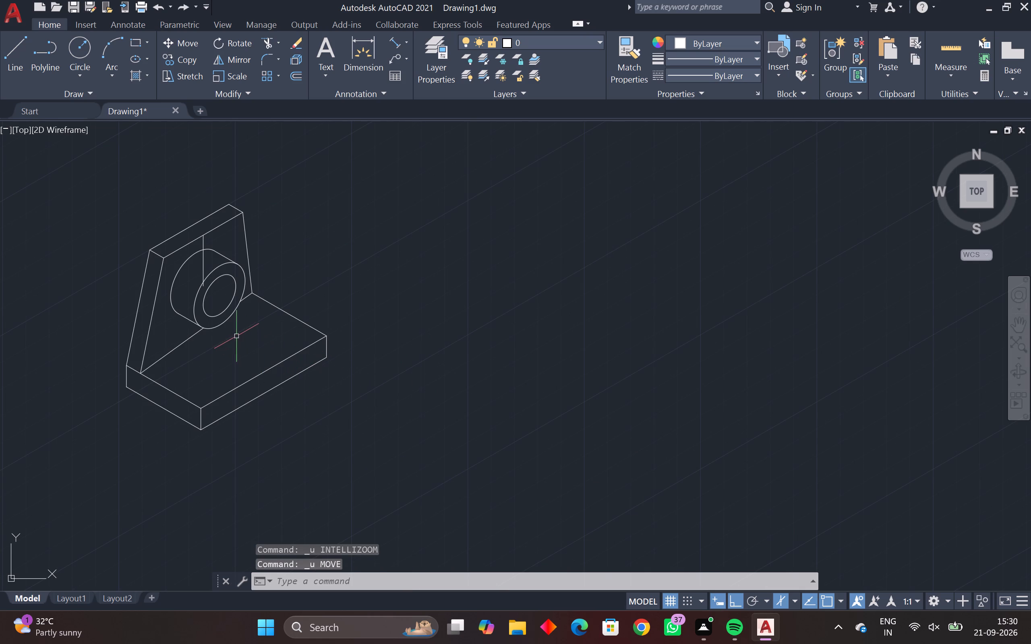
key("ctrl+z")
key("ctrl+z")
key("ctrl+z")
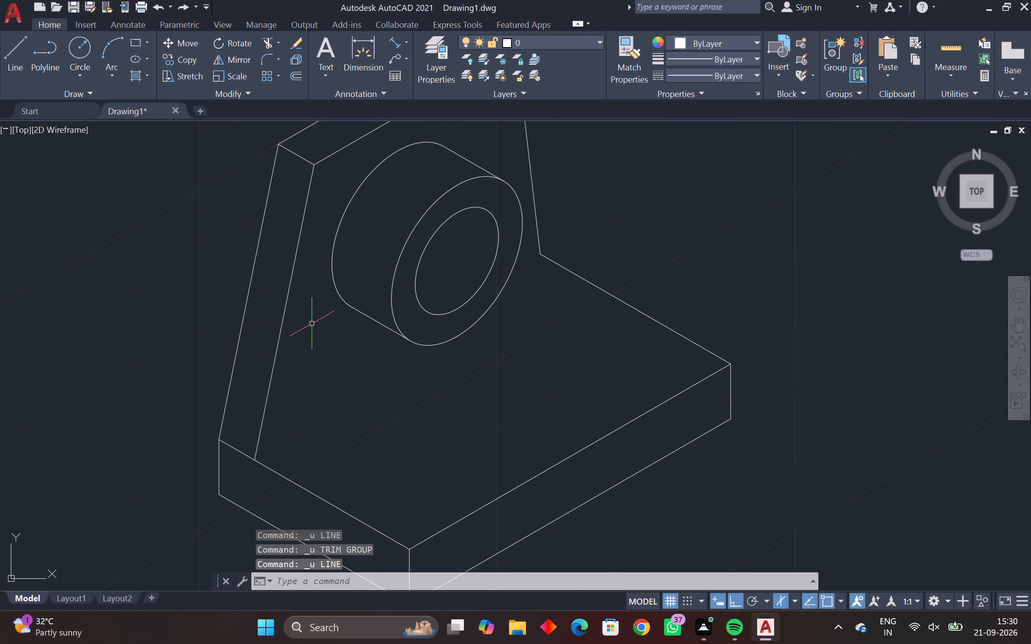
key("ctrl+z")
key("ctrl+z")
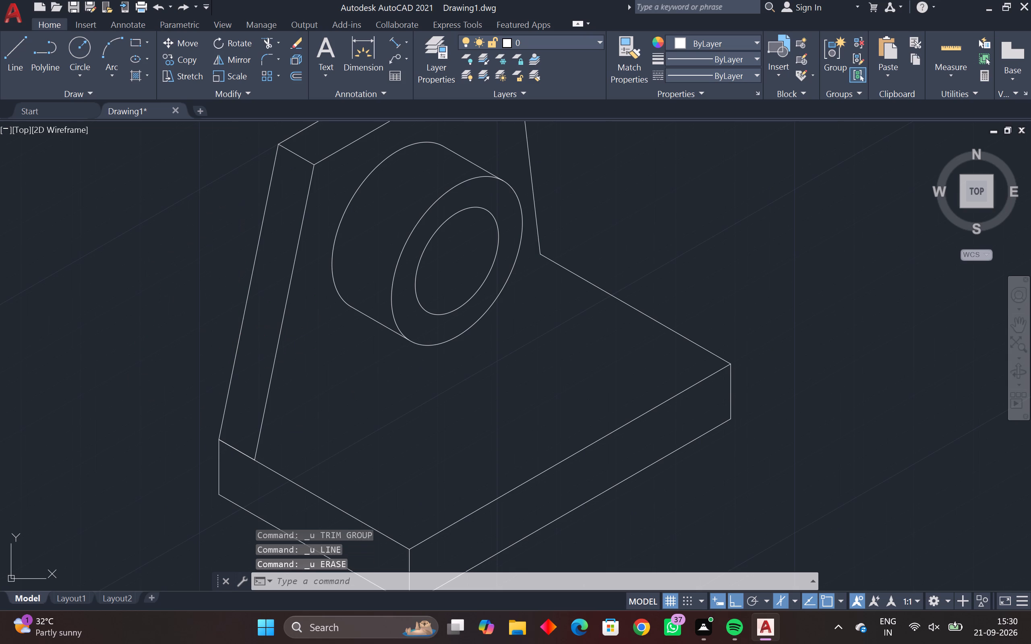
key("ctrl+z")
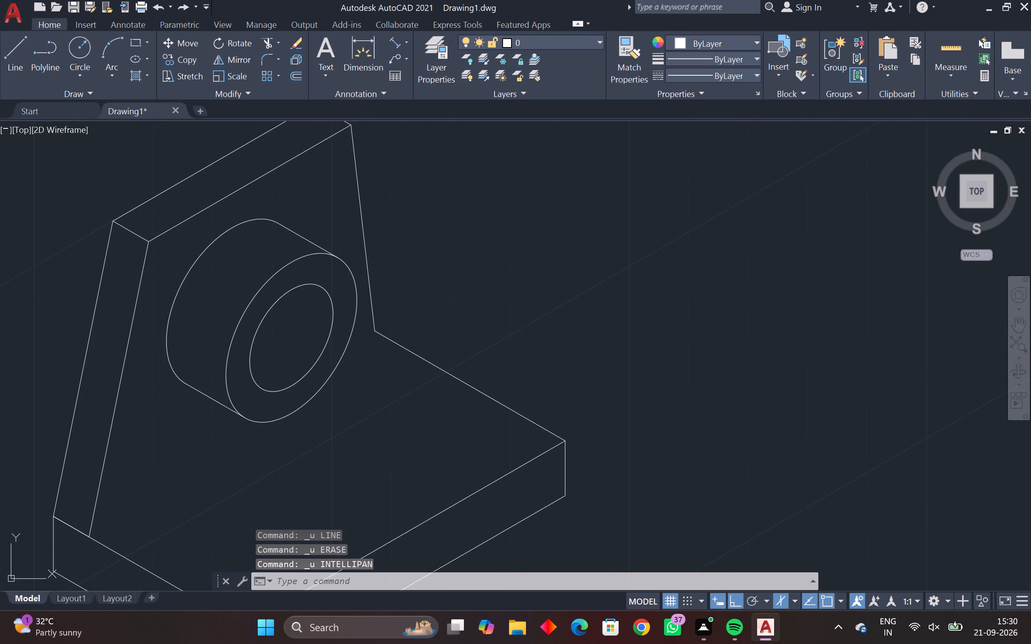
key("ctrl+z")
key("Escape")
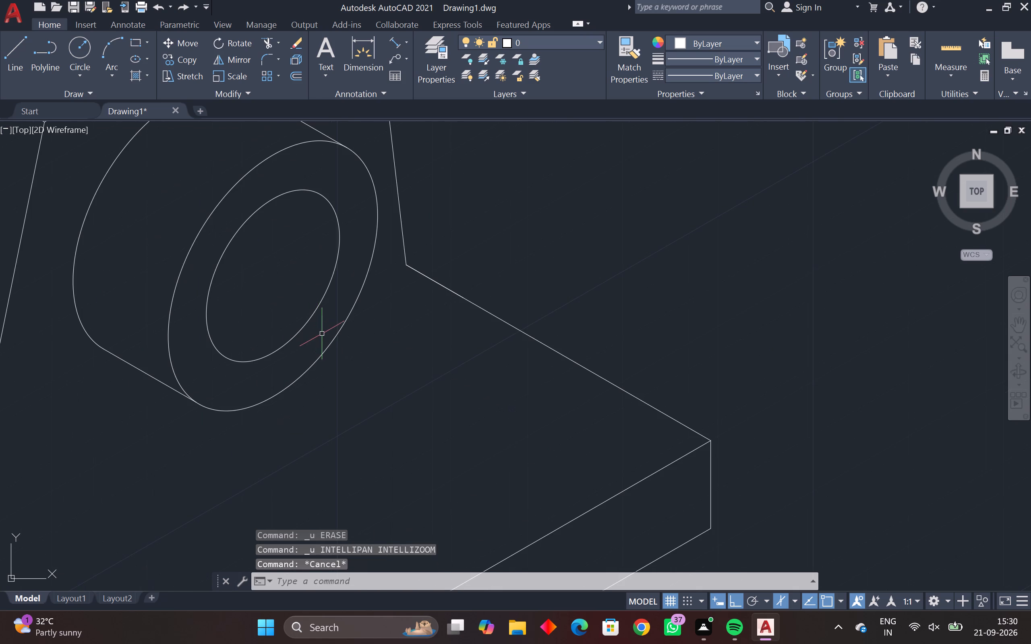
Erase the two long slanted edges on the left side of the upright.
scroll(323, 333, "down", 1)
middle_click_drag(323, 337, 375, 392)
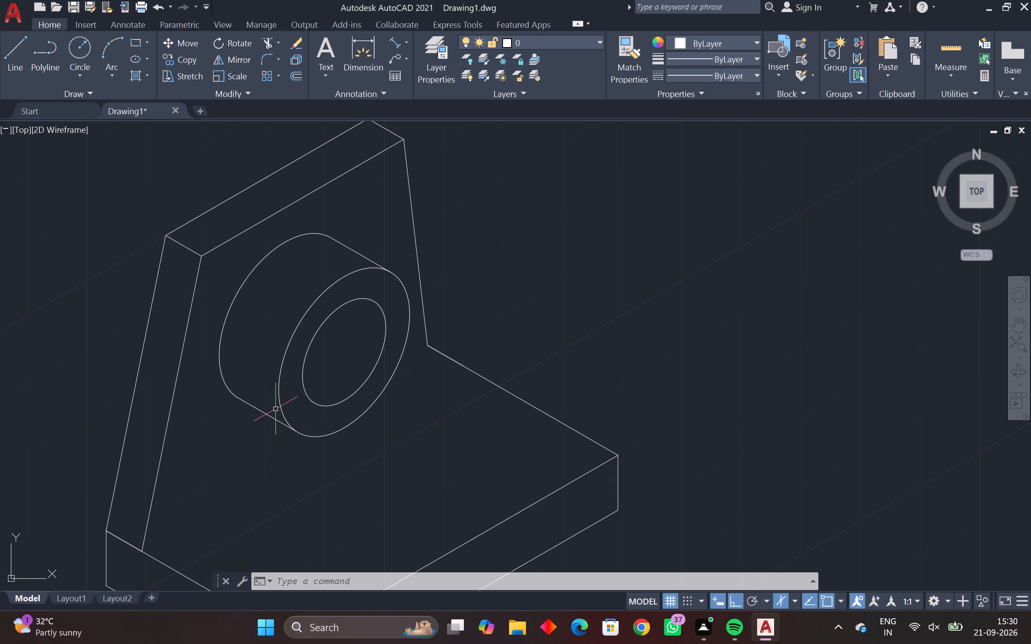
scroll(282, 395, "down", 1)
middle_click_drag(282, 394, 340, 375)
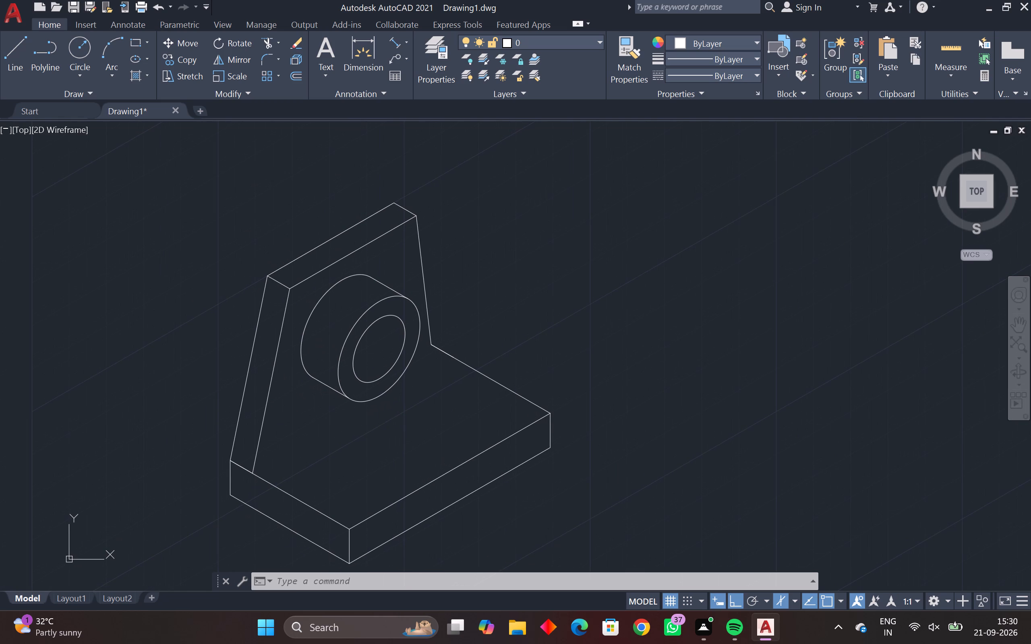
left_click(286, 382)
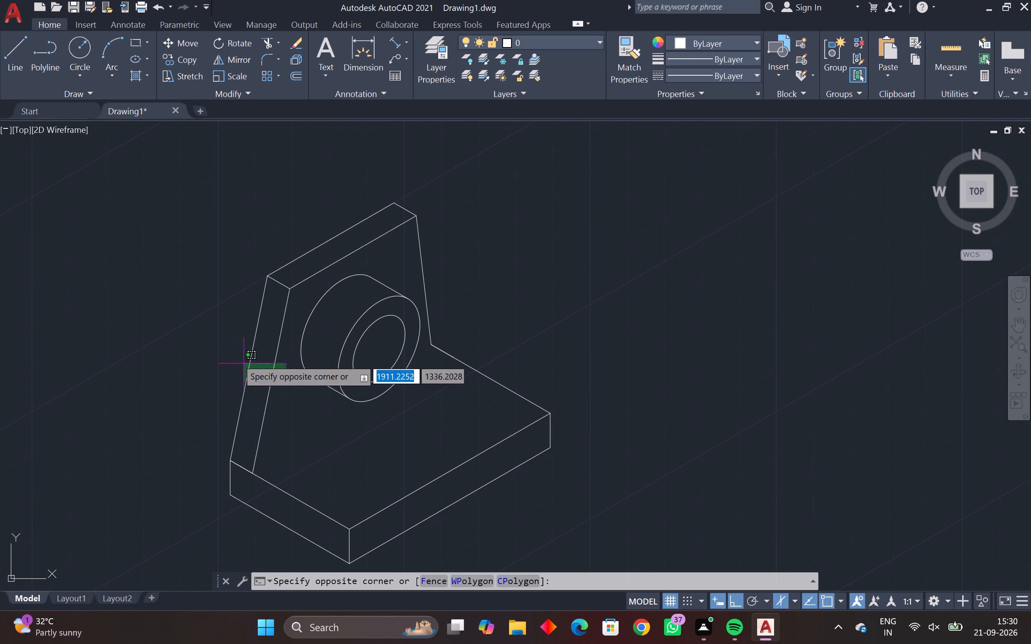
left_click(228, 354)
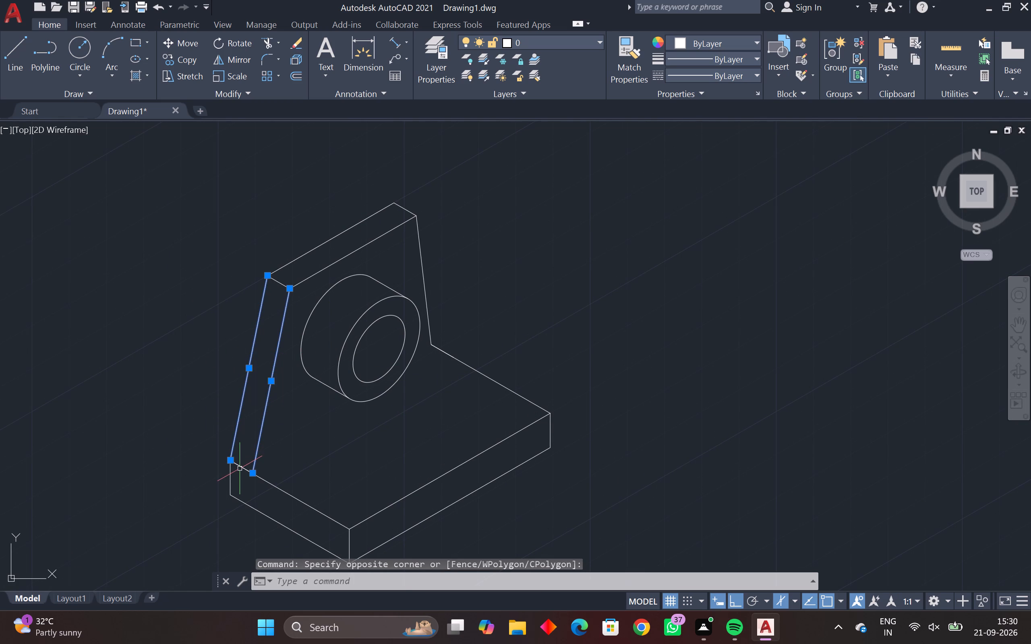
key("Delete")
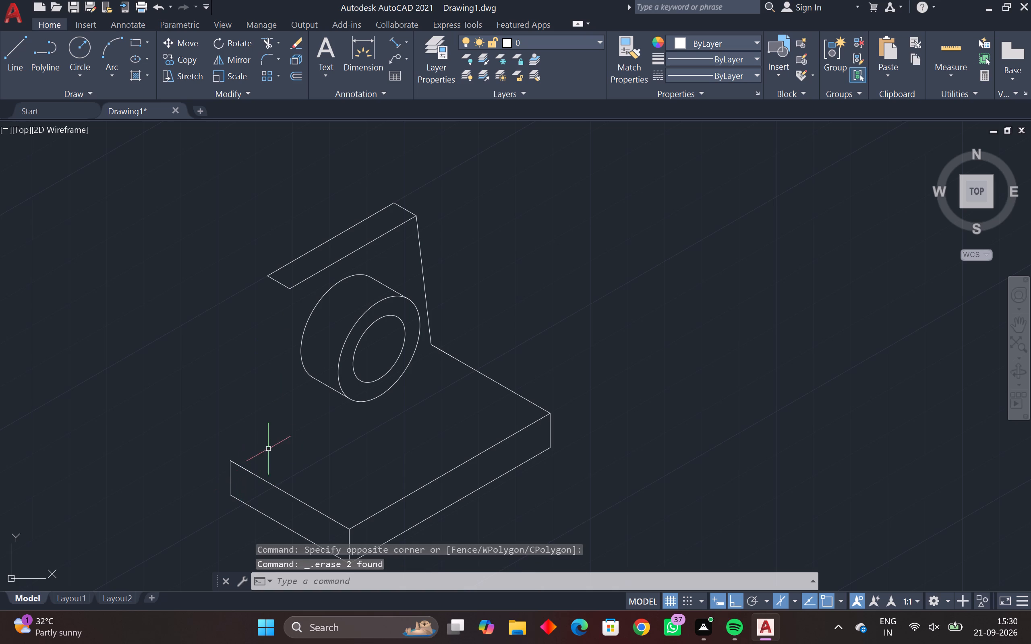
Extend the base 6 units outward at its left corner, drawing the top edge, vertical end edge and bottom edge back to the old corner.
type("l")
key("space")
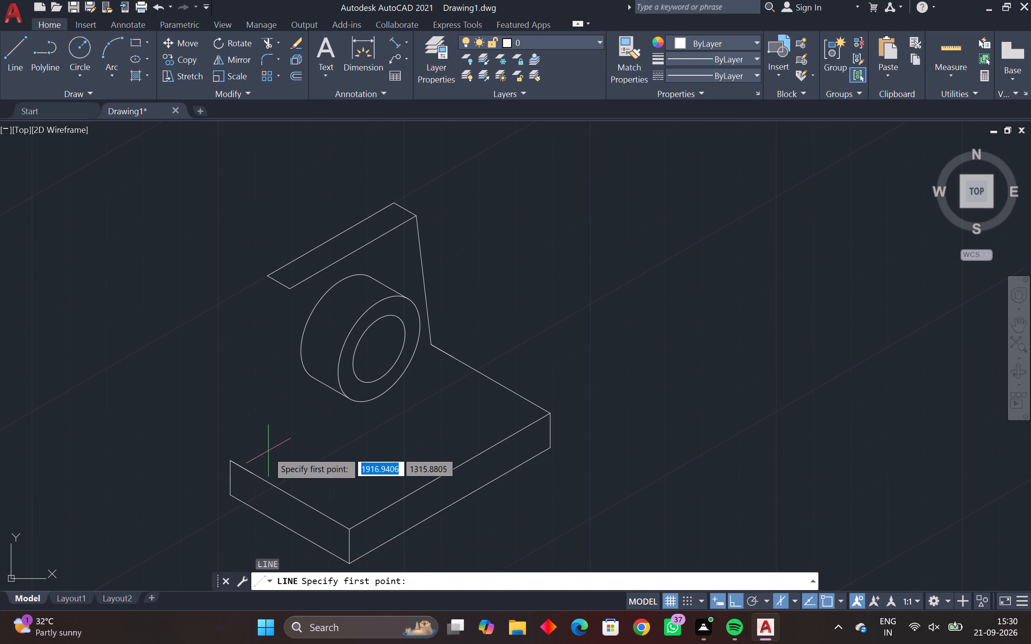
left_click(230, 458)
key("F5")
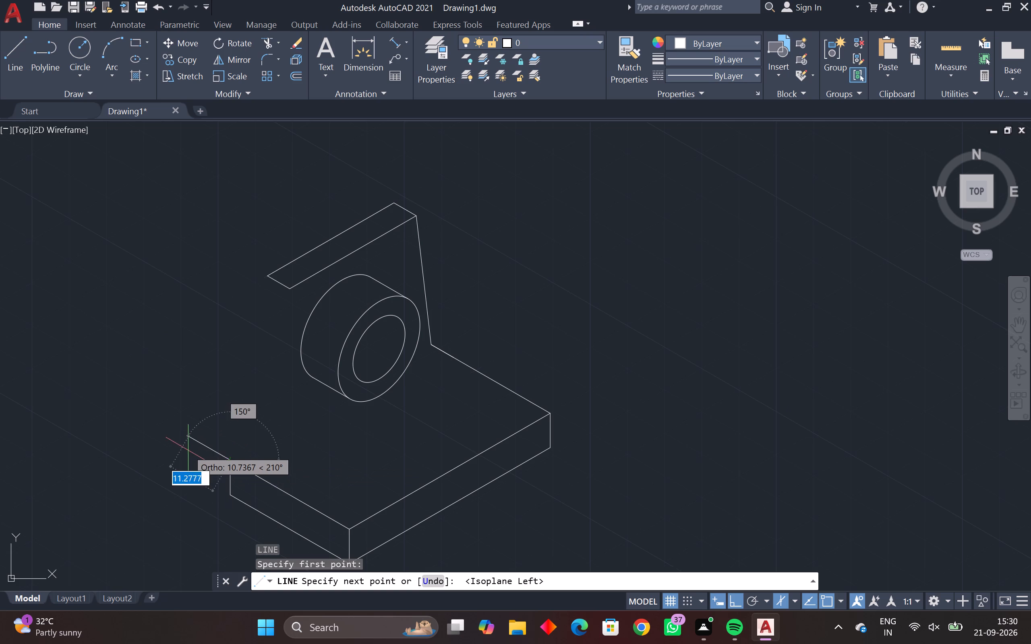
key("6")
key("Return")
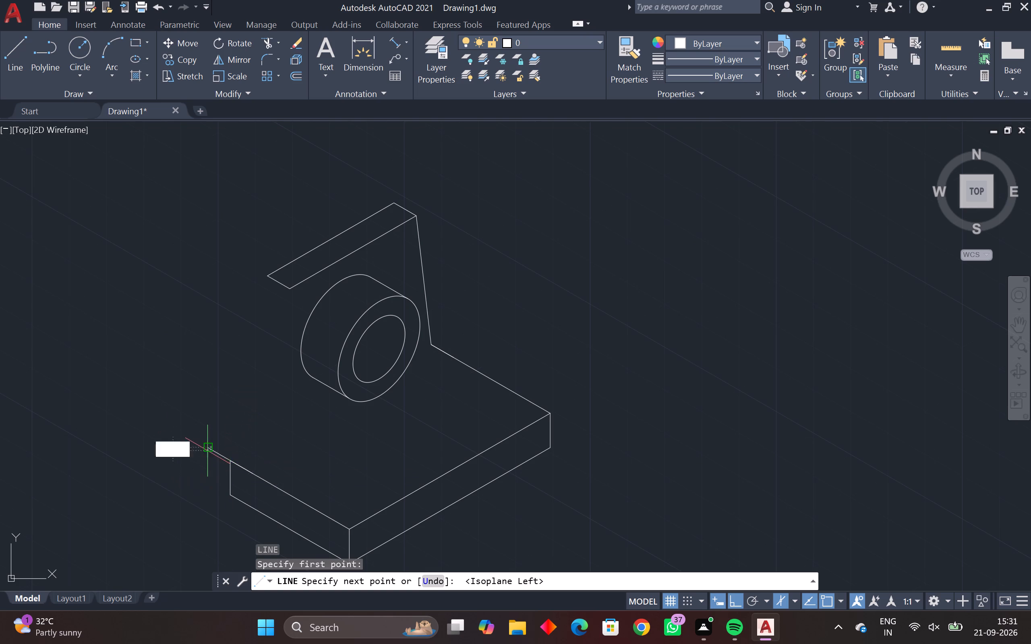
left_click(211, 483)
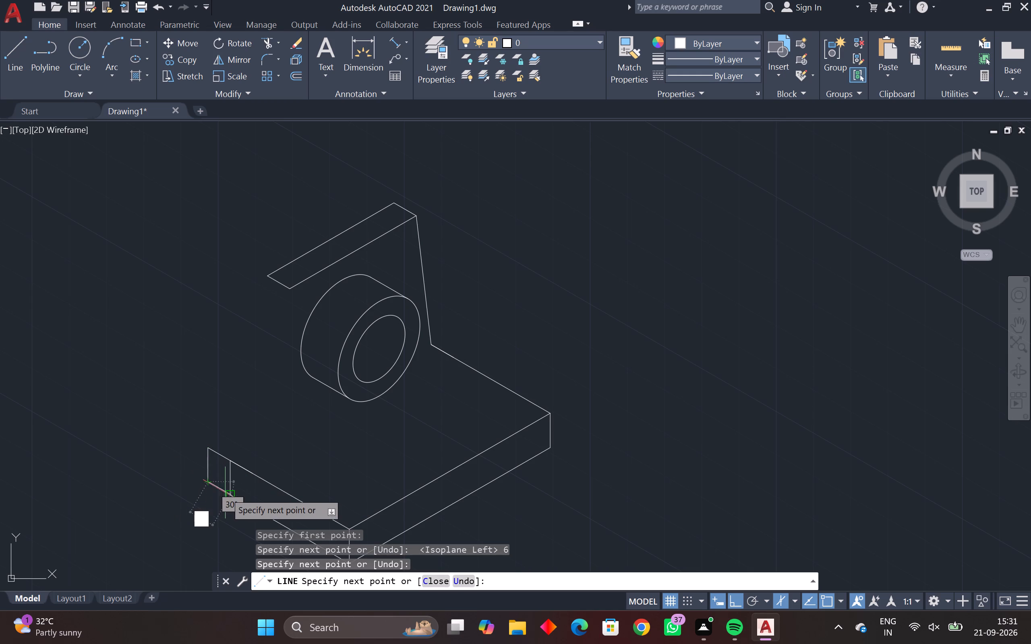
left_click(230, 497)
key("Escape")
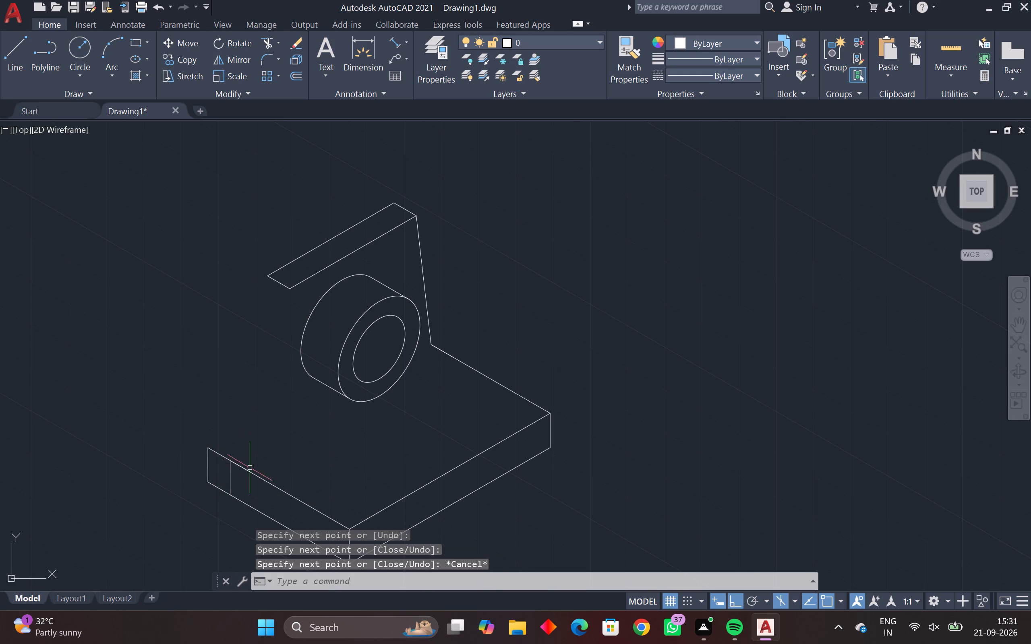
Erase the short duplicate segment lying on the base's top edge beside the old left corner.
scroll(250, 468, "up", 3)
middle_click_drag(255, 462, 381, 322)
left_click_drag(364, 328, 344, 343)
left_click(329, 353)
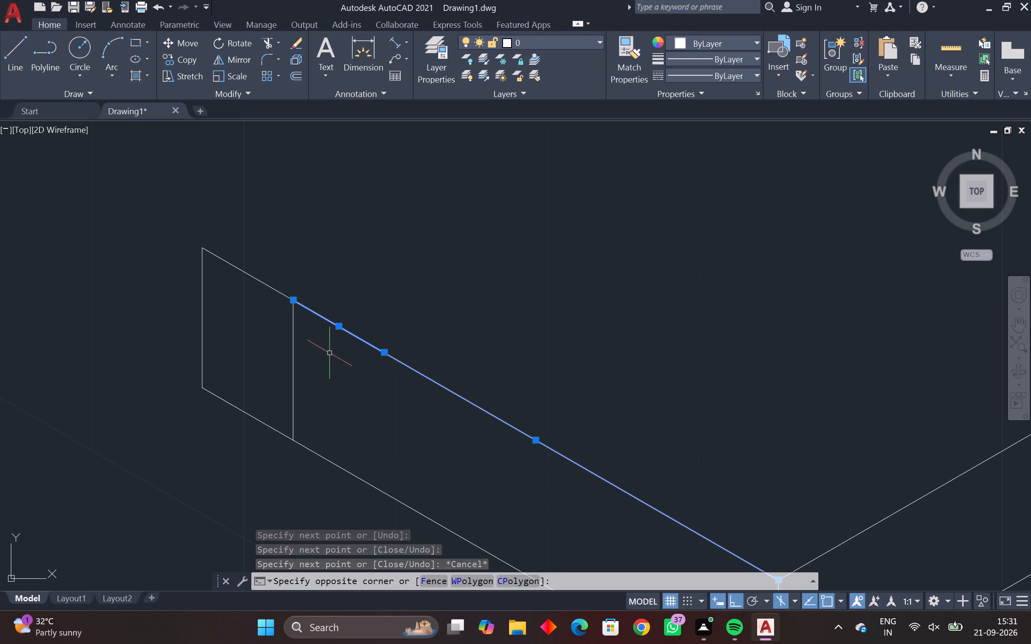
scroll(357, 334, "down", 2)
middle_click_drag(358, 332, 408, 314)
key("Escape")
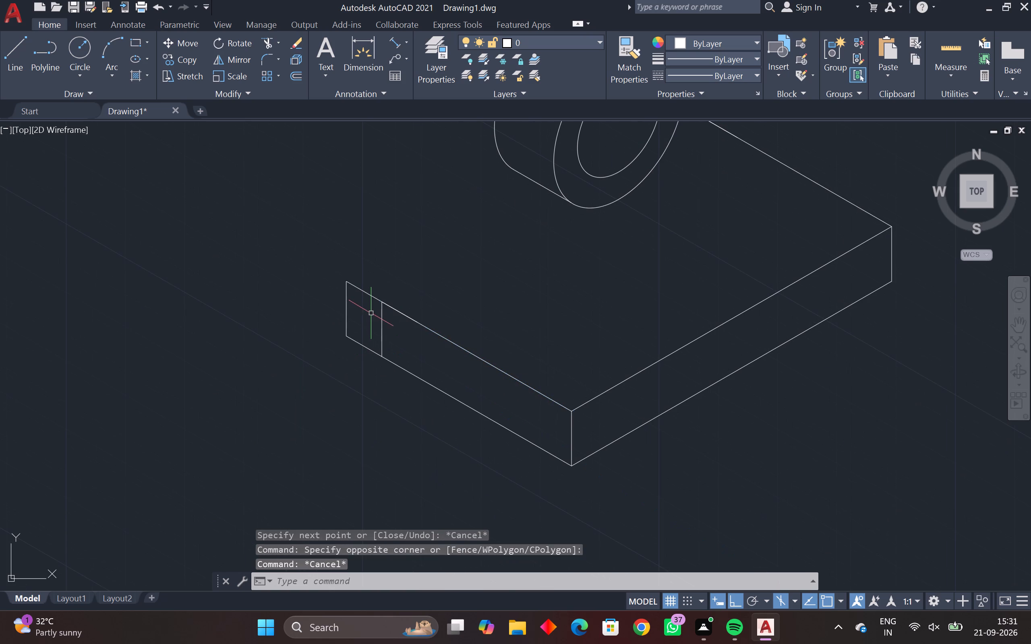
left_click(395, 309)
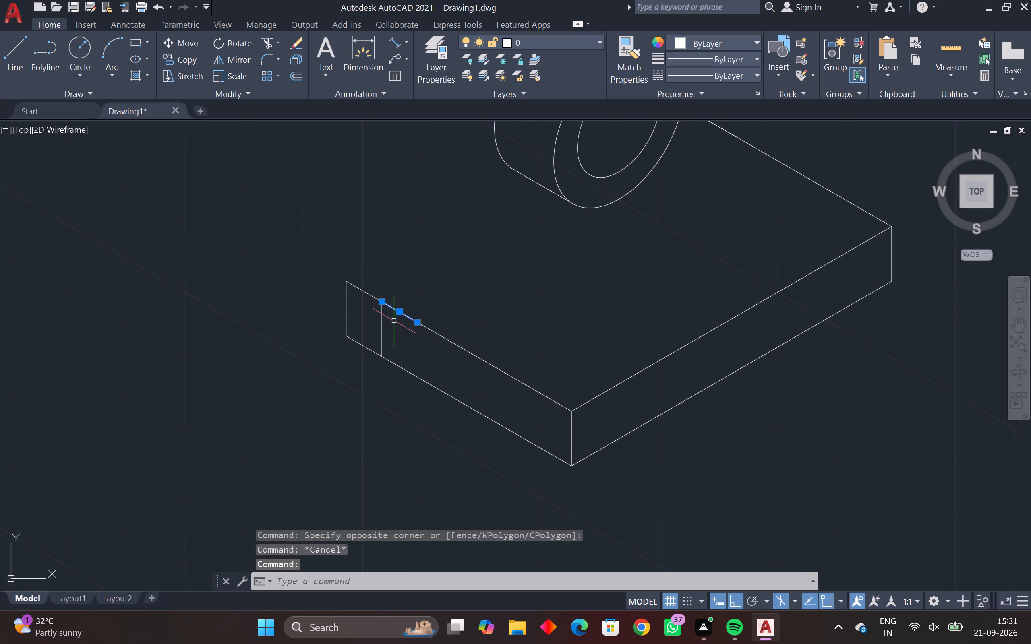
key("Delete")
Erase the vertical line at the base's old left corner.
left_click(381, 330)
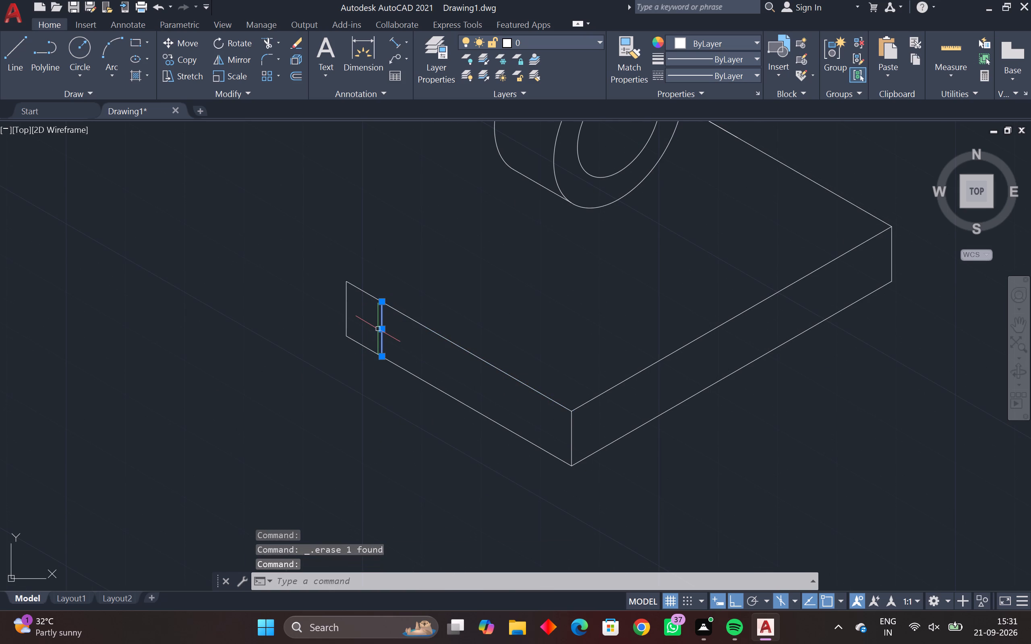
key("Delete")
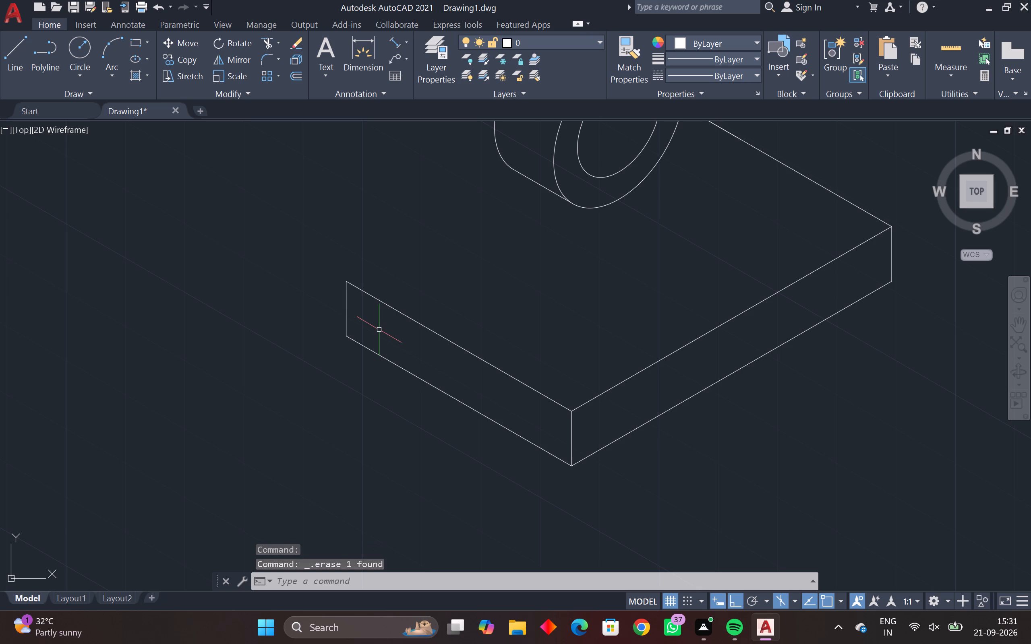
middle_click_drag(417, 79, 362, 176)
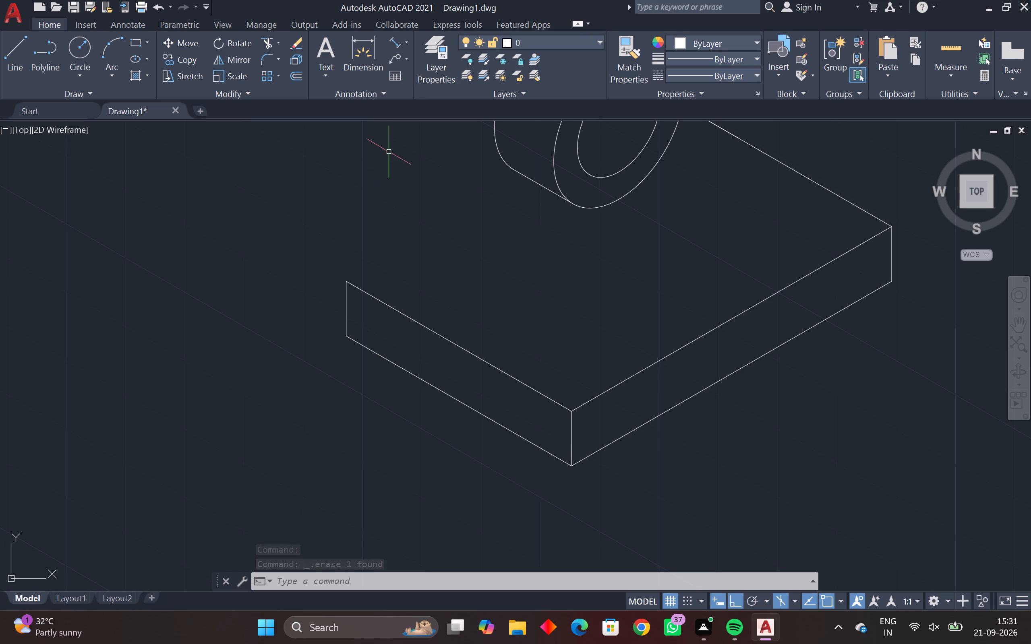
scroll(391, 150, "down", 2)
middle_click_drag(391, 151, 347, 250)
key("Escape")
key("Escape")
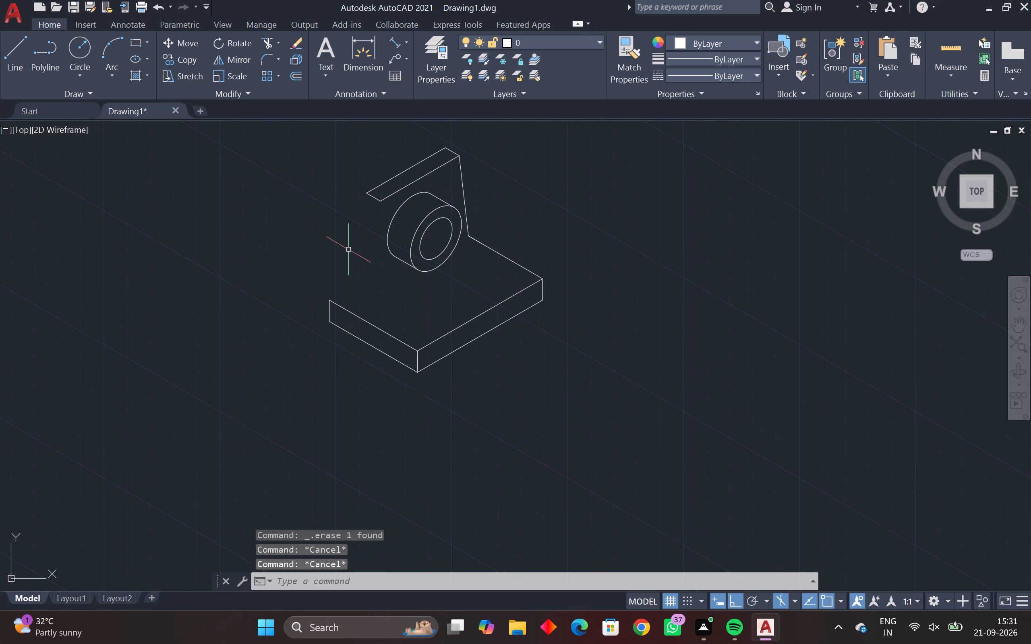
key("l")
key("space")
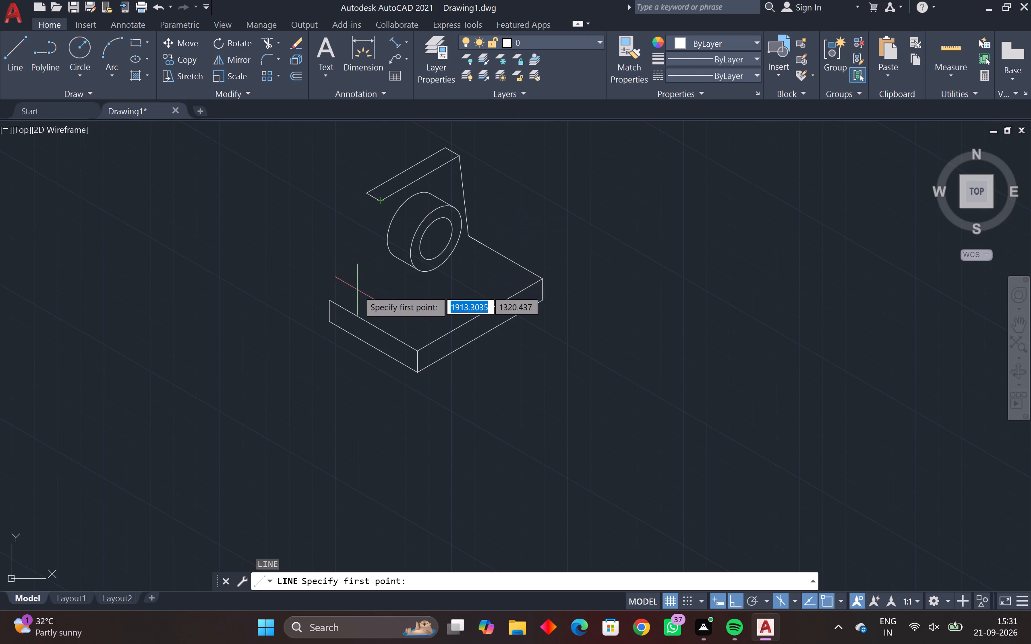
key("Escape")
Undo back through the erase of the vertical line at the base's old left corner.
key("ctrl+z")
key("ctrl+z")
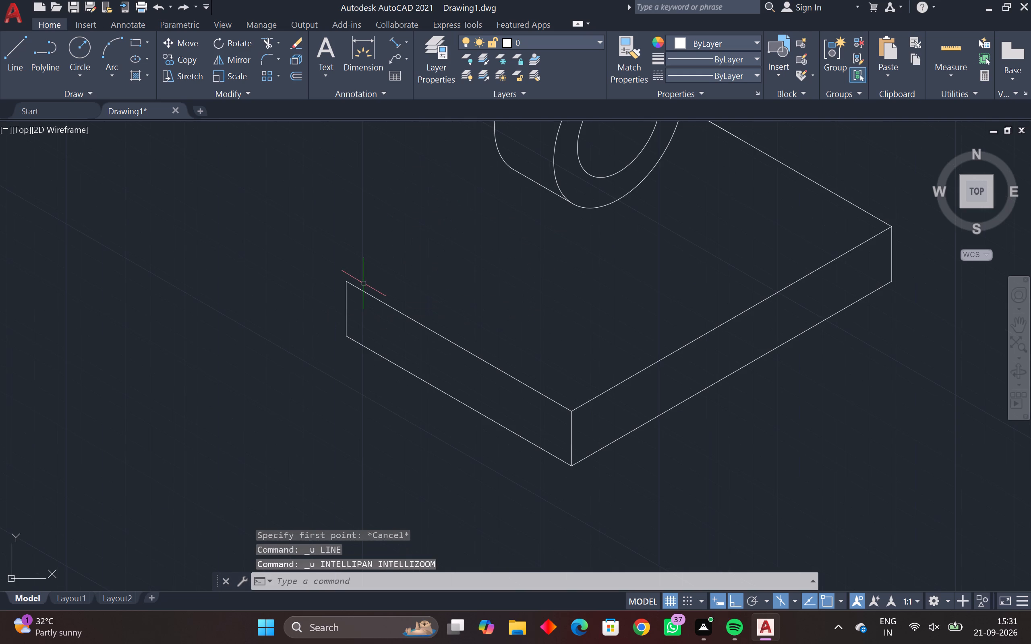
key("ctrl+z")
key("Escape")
Draw the upright's front slanted edge from its top front-left corner to the top of the vertical line at the base's old corner.
scroll(379, 291, "down", 1)
middle_click_drag(375, 293, 351, 311)
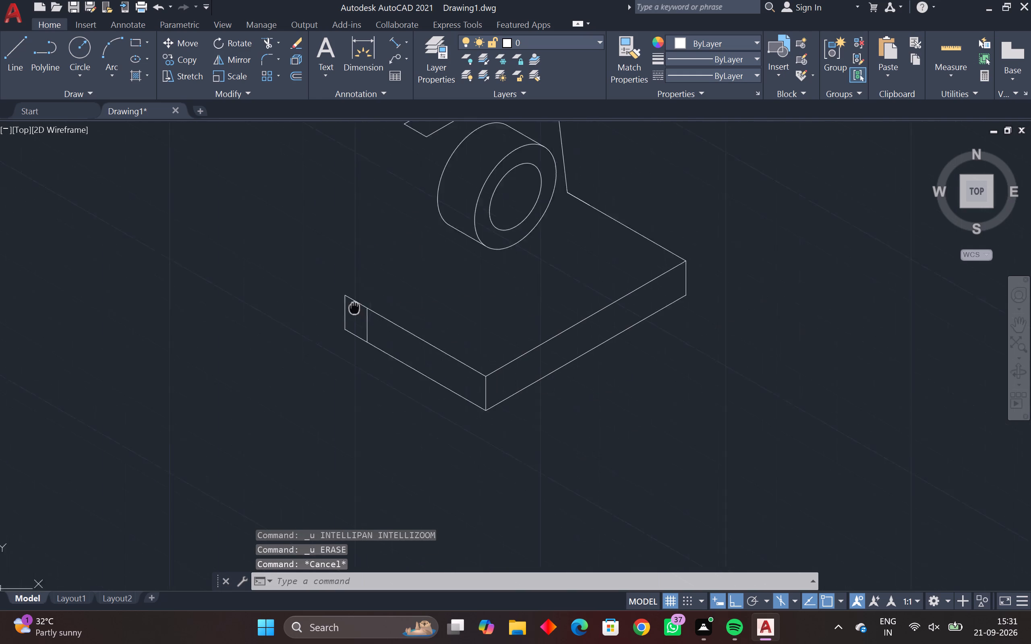
middle_click_drag(351, 311, 335, 316)
key("l")
key("space")
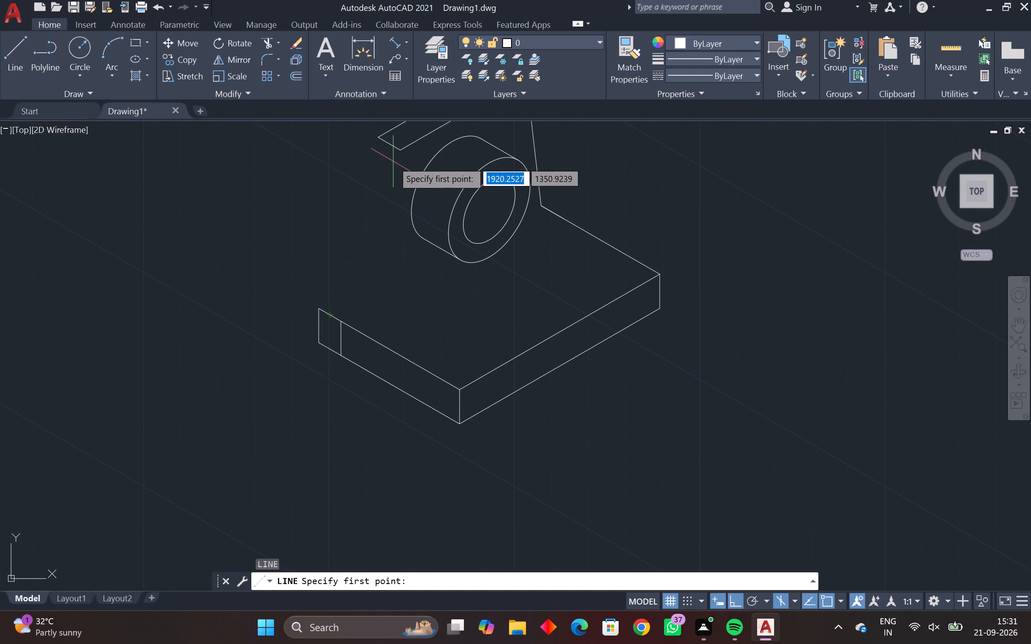
left_click(403, 152)
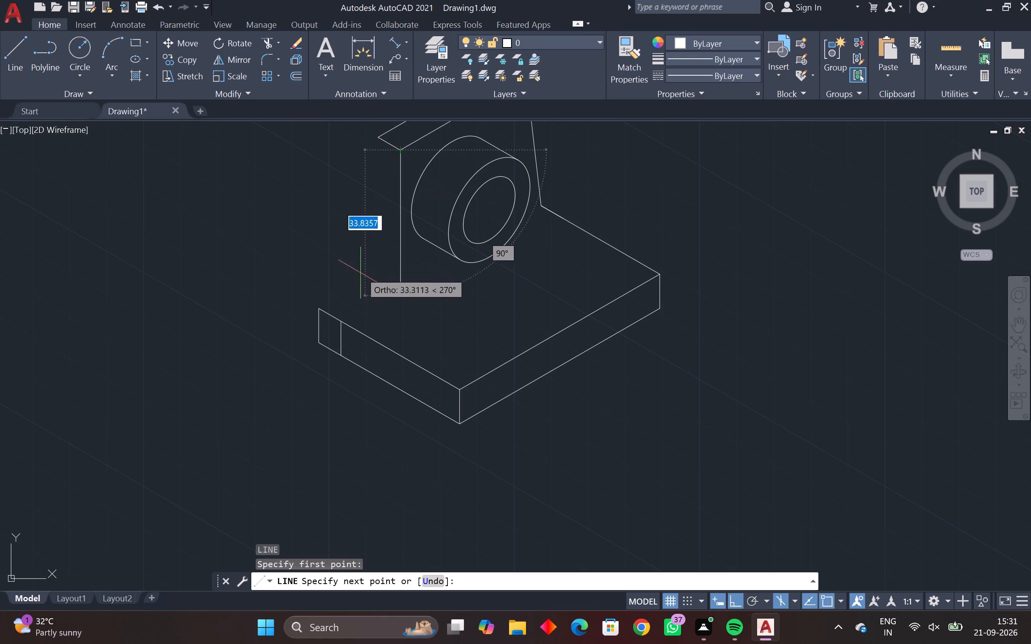
left_click_drag(341, 314, 346, 306)
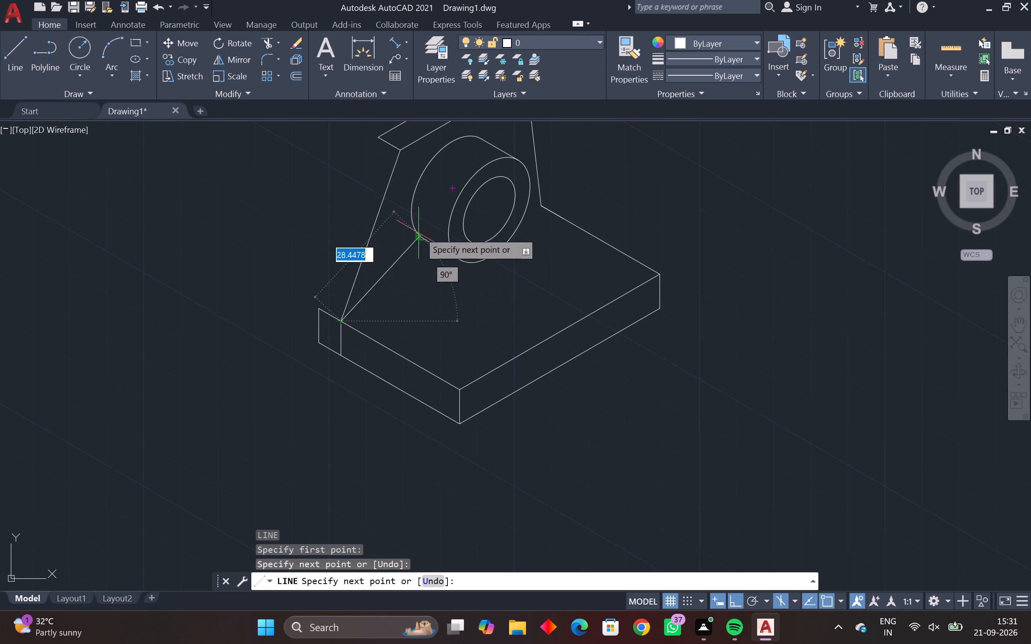
key("space")
Draw the upright's rear slanted edge from its top rear-left corner to the top of the extended base's new left corner.
key("space")
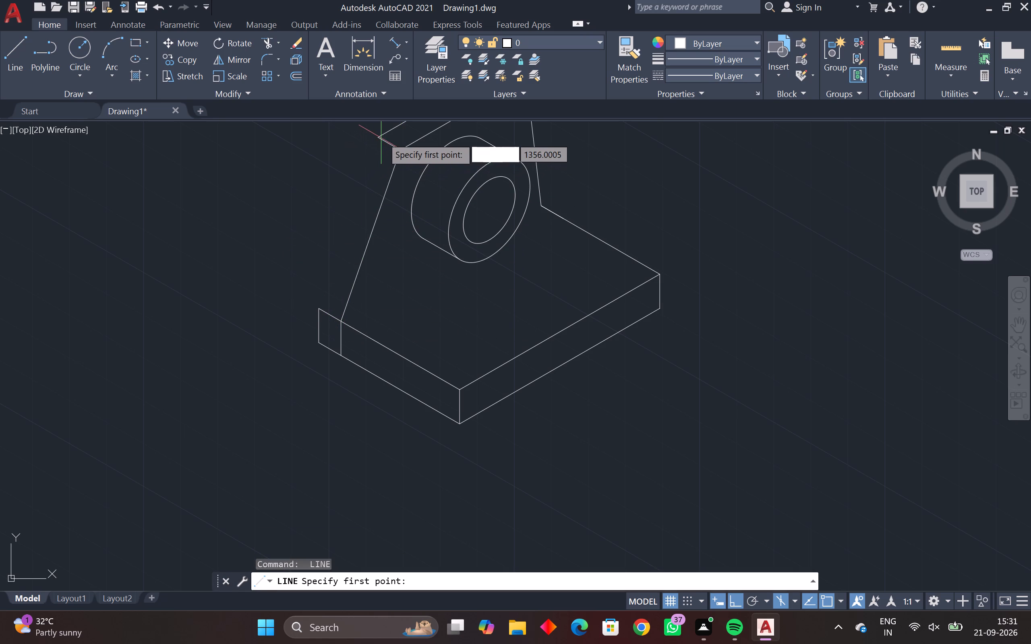
left_click(376, 140)
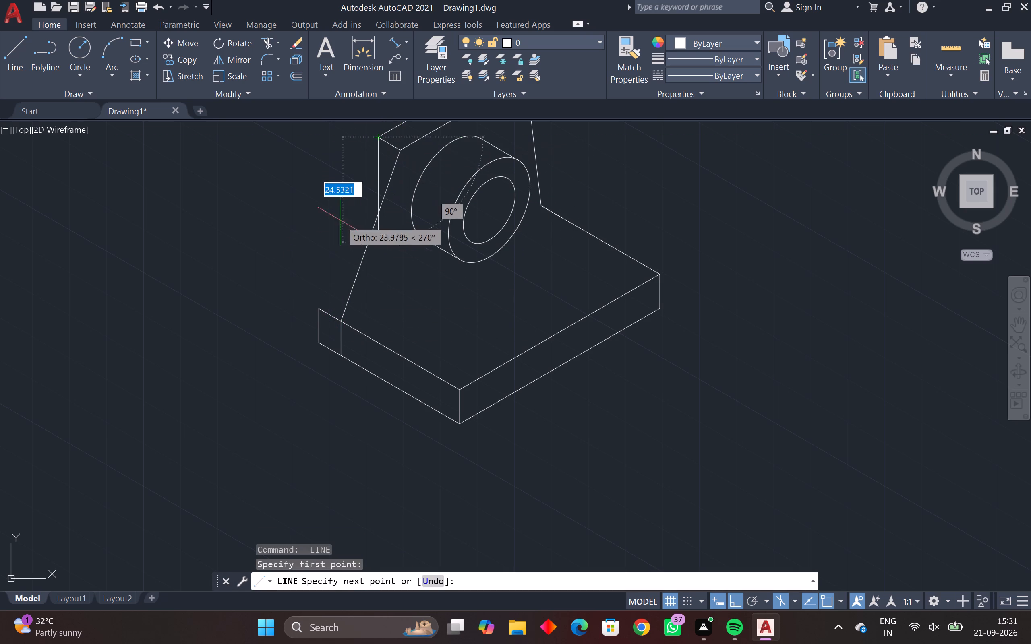
left_click(321, 308)
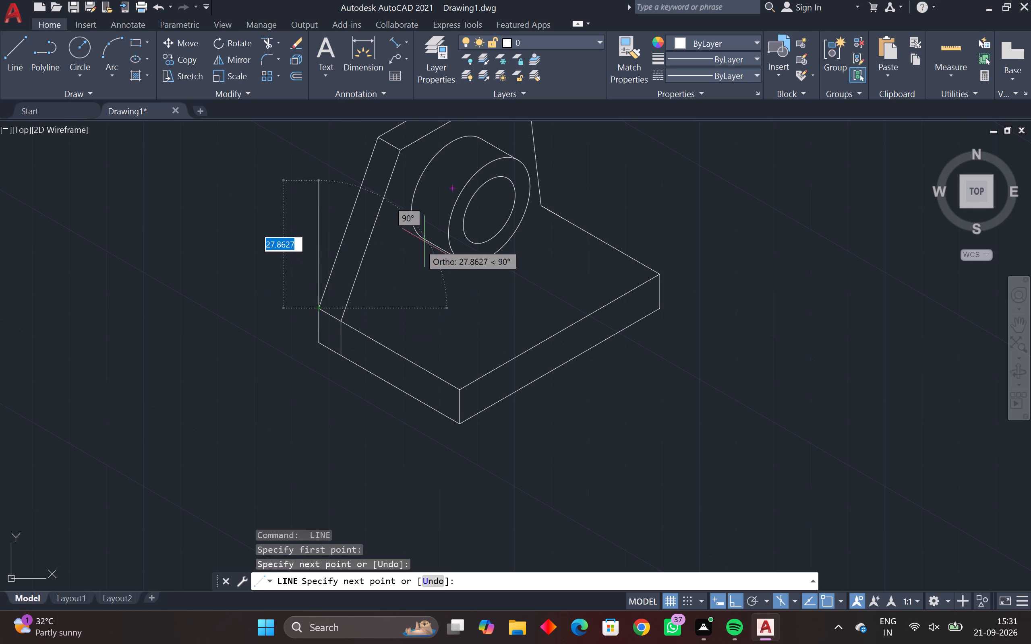
key("Escape")
Erase the vertical line at the base's old left corner, below the foot of the front slanted edge.
scroll(425, 243, "down", 1)
middle_click_drag(418, 244, 325, 255)
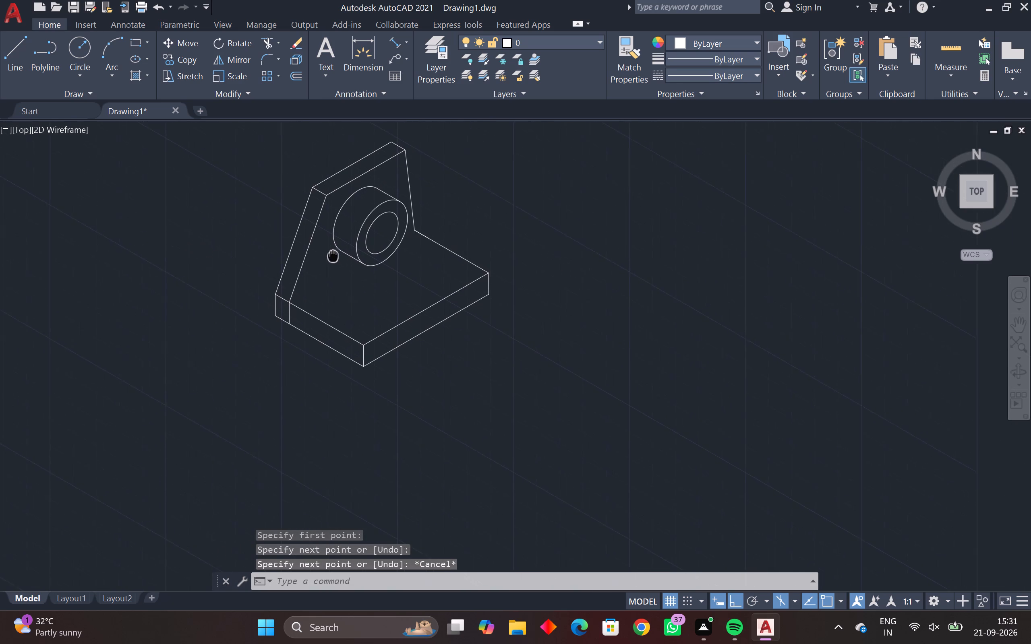
middle_click_drag(325, 255, 312, 258)
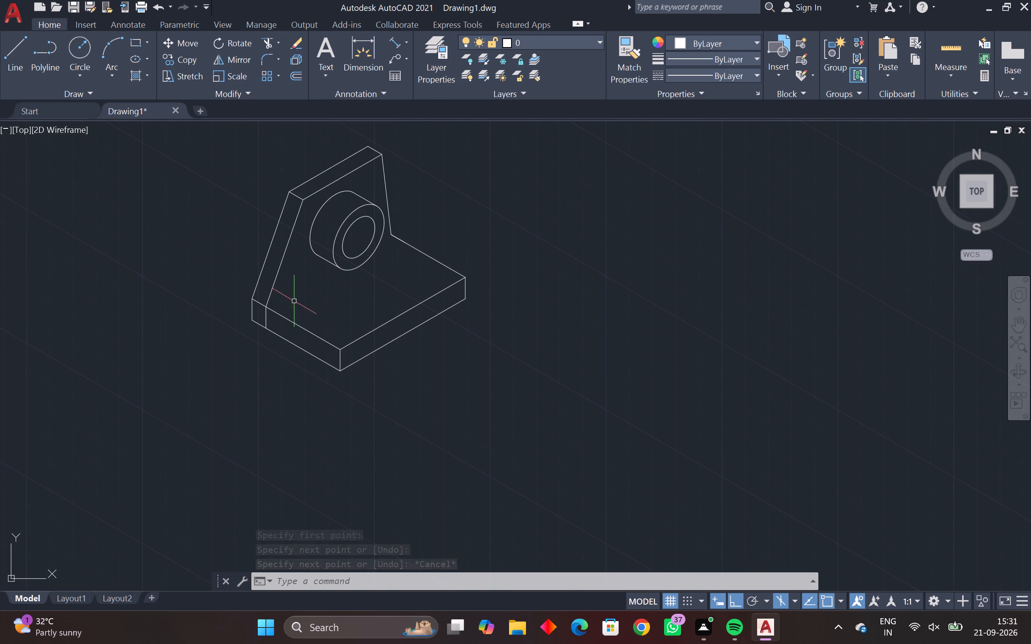
left_click(267, 319)
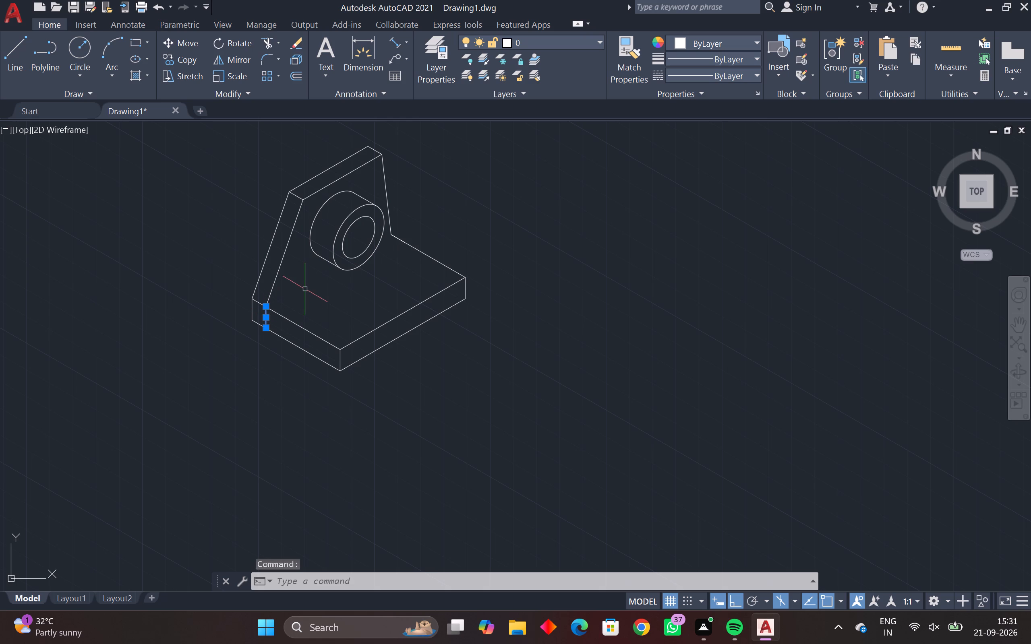
key("Delete")
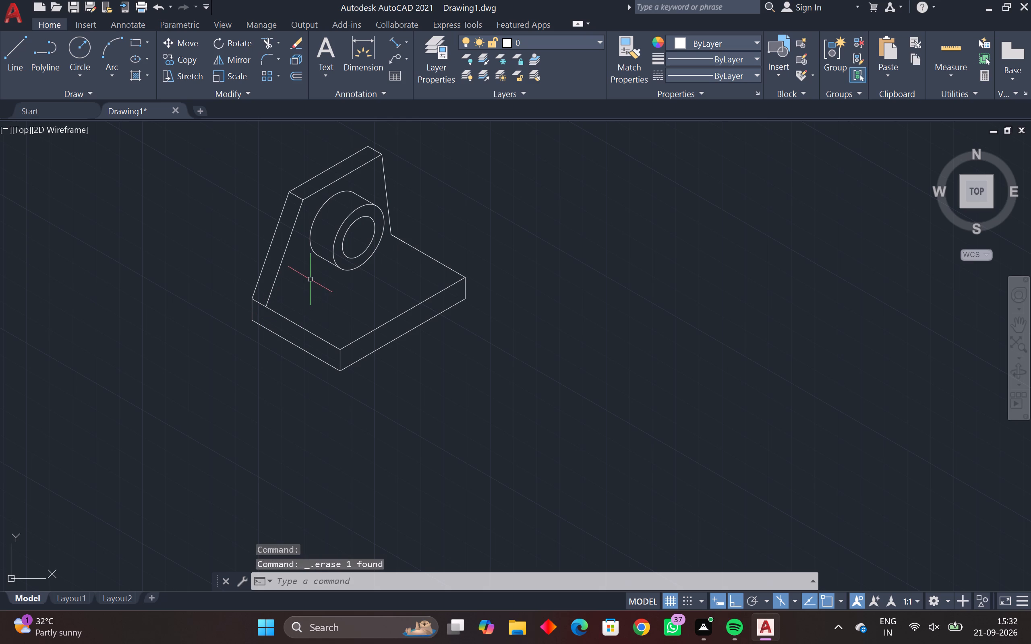
key("Escape")
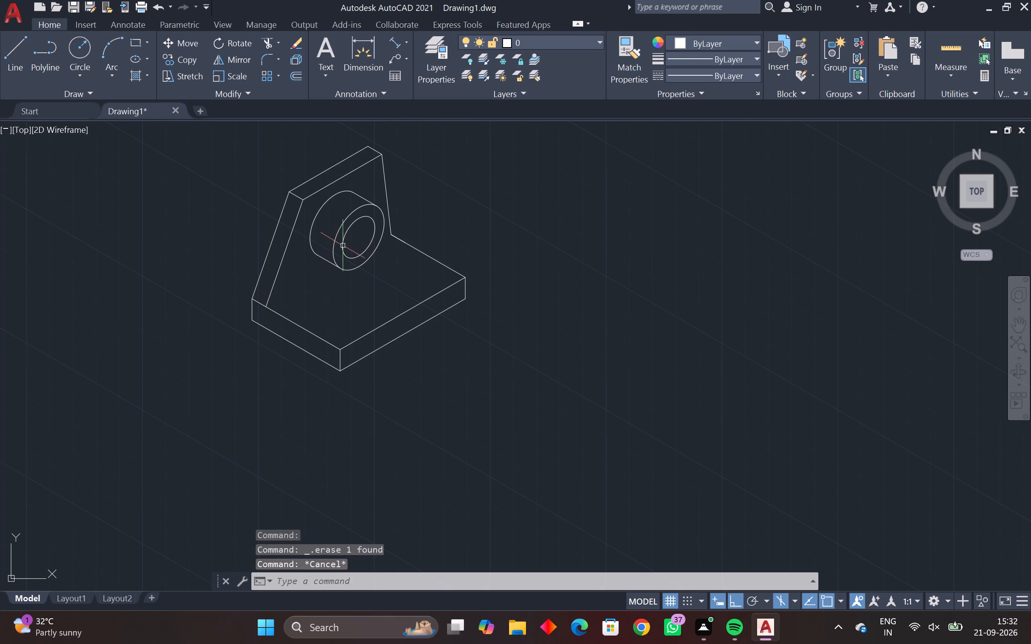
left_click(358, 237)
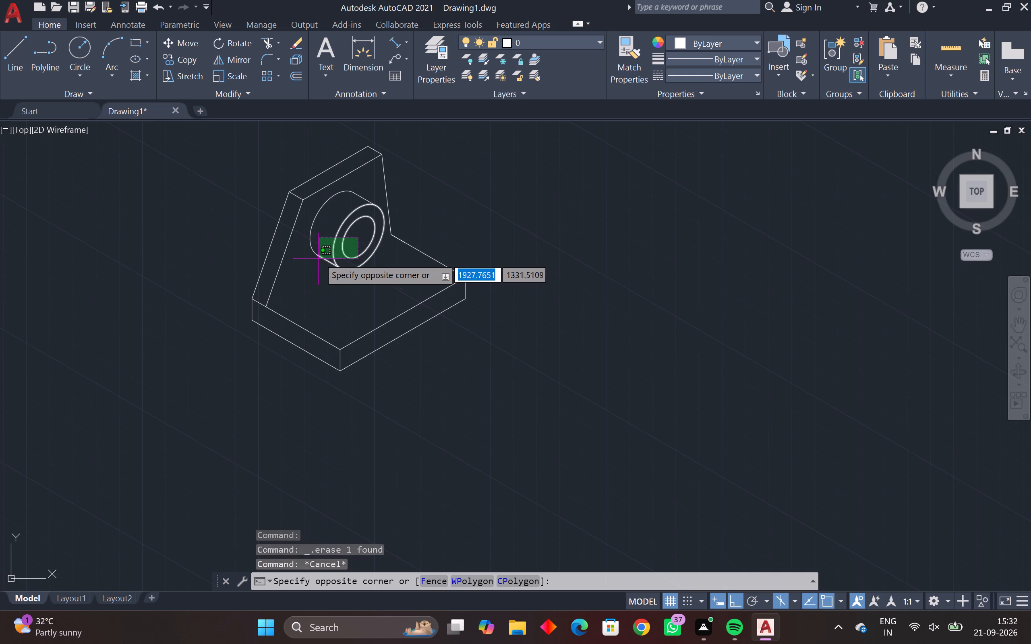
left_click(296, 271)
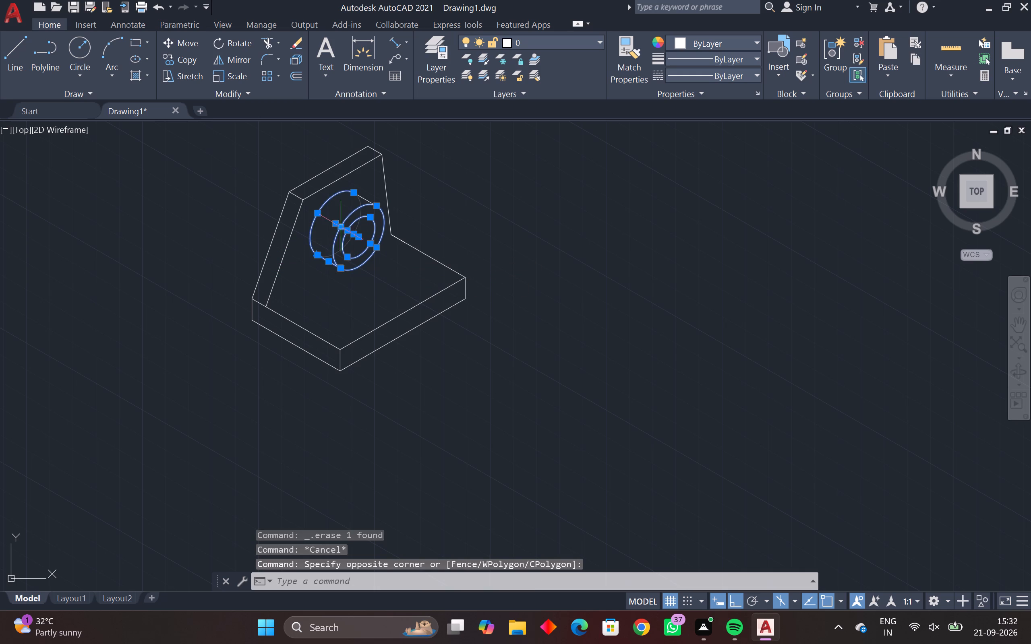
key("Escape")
Draw a 19-unit vertical construction line downward from the midpoint of the upright's rear top edge.
key("l")
key("space")
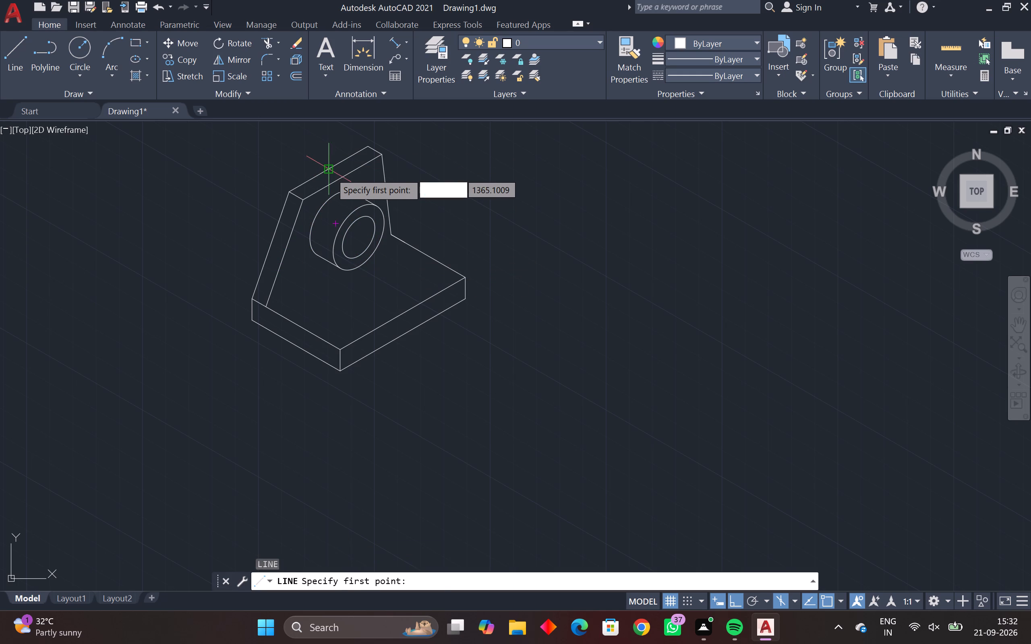
left_click(330, 173)
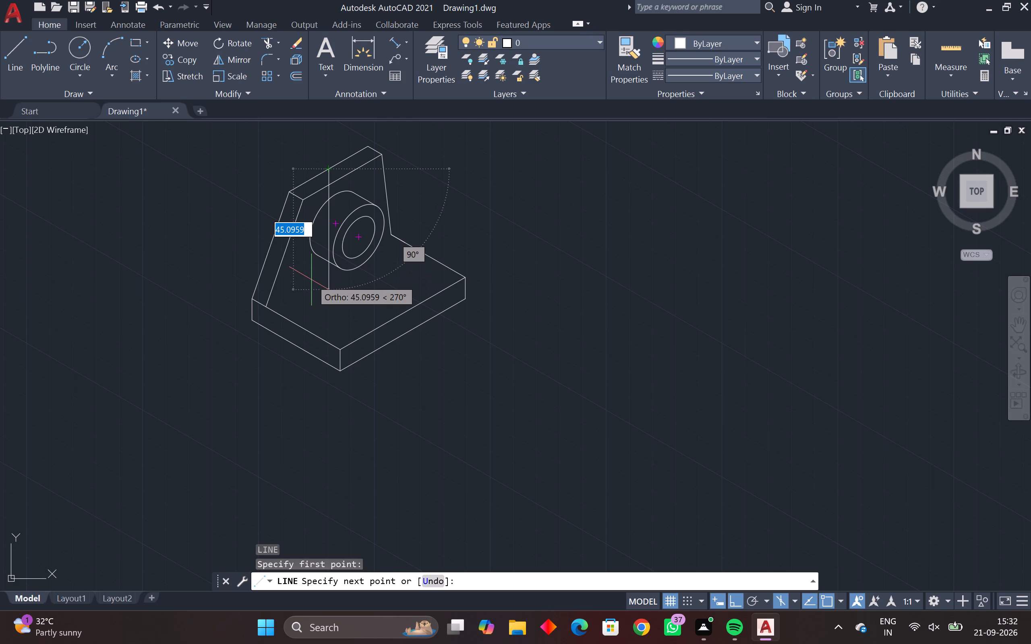
type("19")
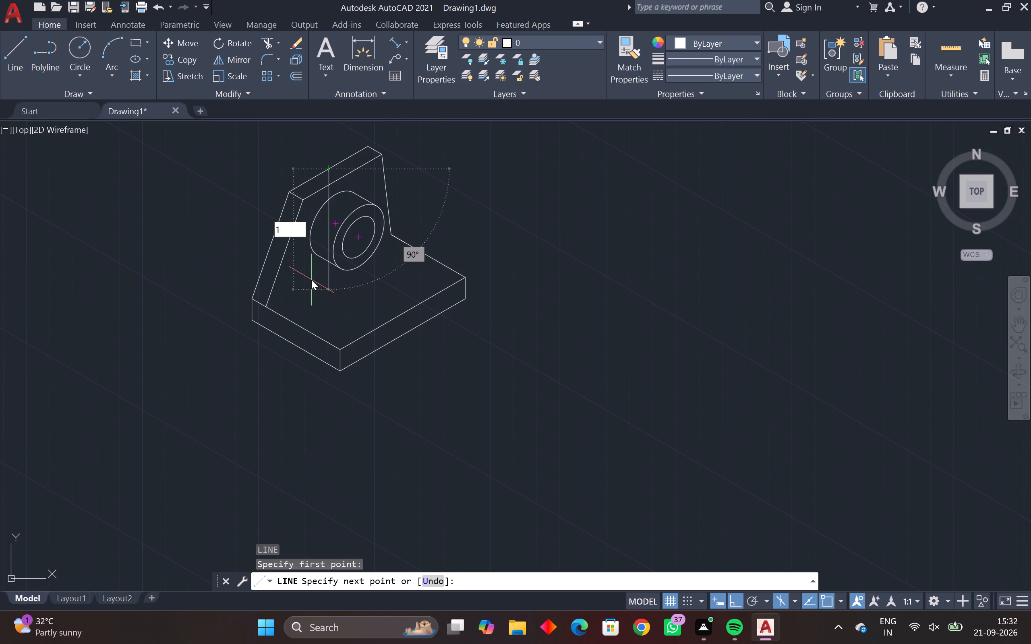
key("Return")
key("Escape")
key("Escape")
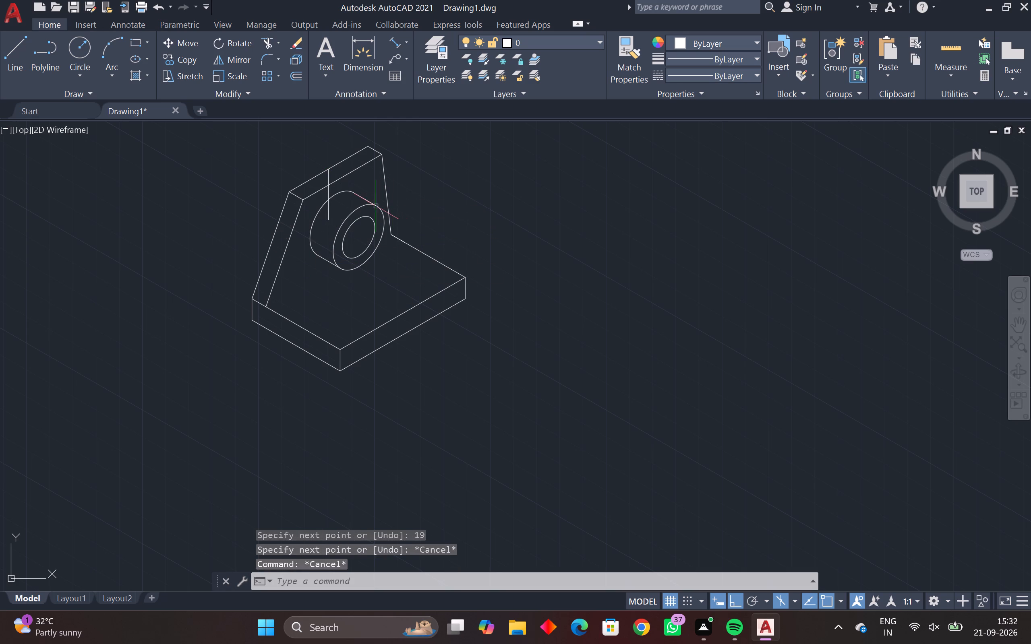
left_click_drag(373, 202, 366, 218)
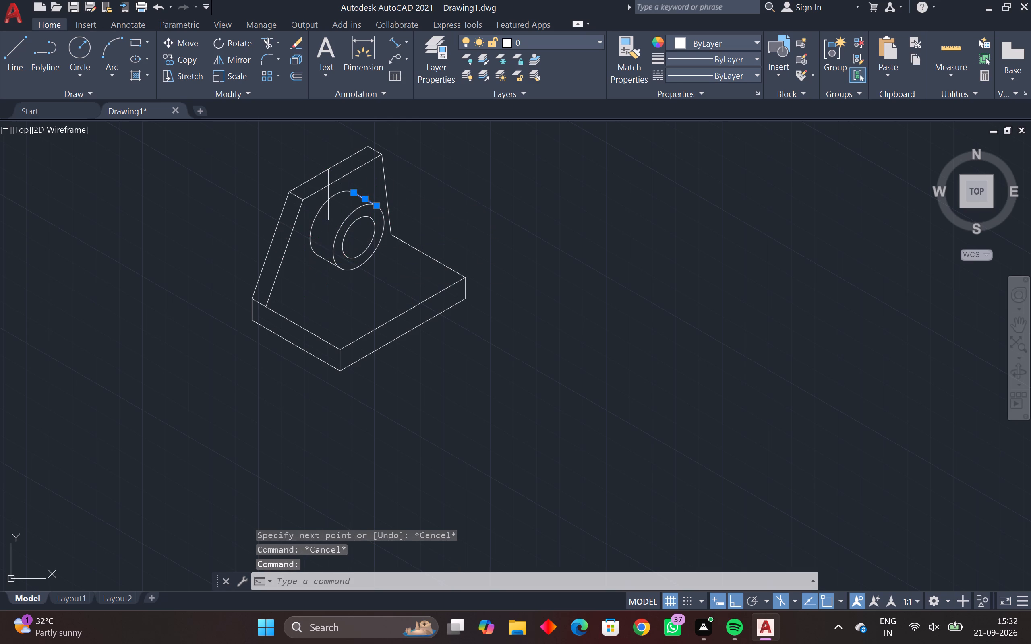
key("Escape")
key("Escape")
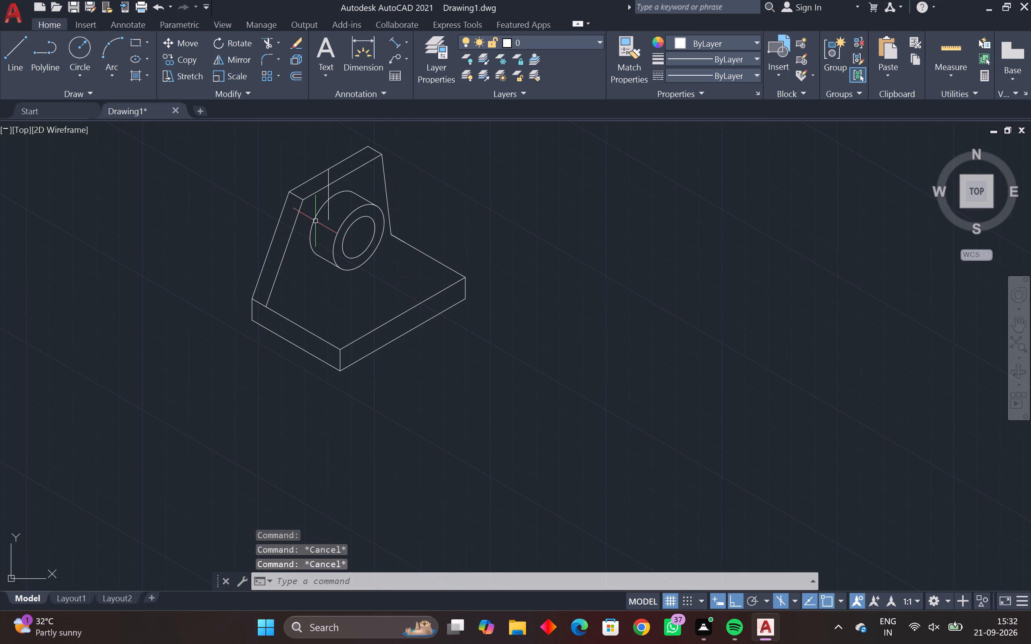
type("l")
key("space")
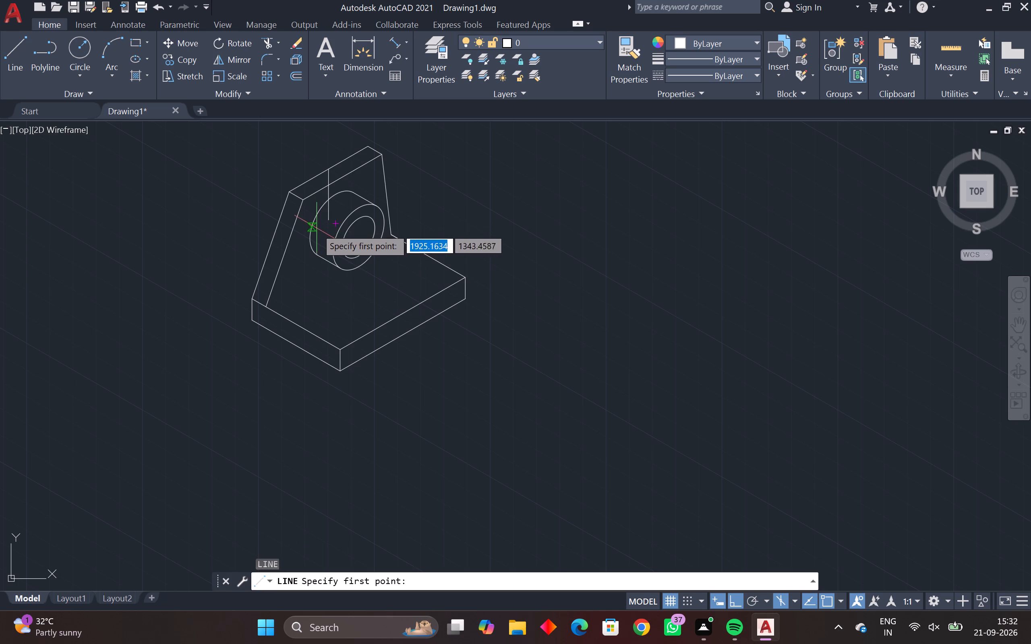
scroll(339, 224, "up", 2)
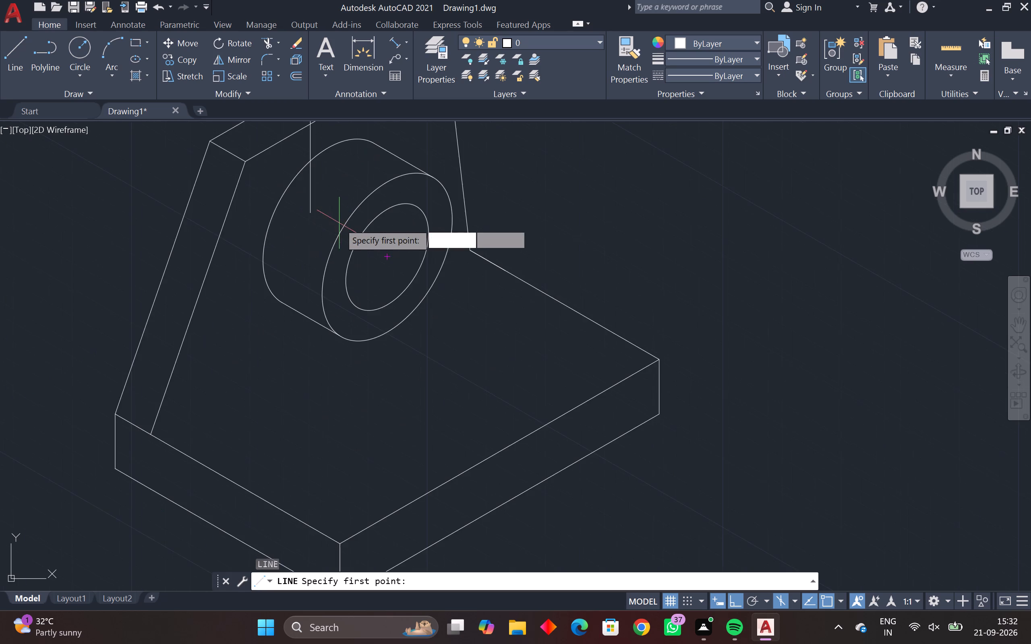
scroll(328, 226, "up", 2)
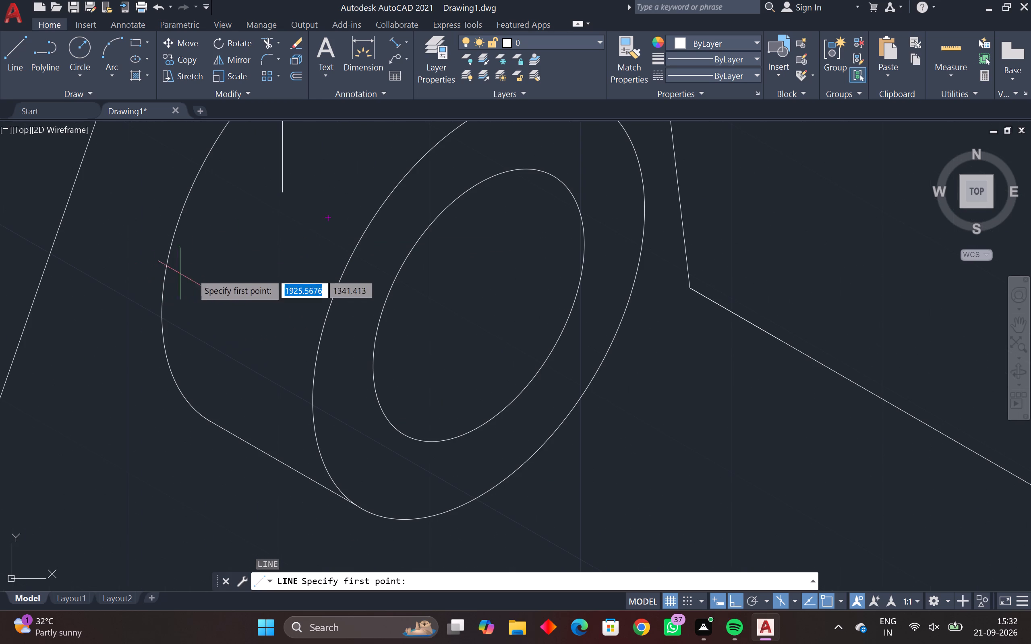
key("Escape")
Move the whole hollow boss from its rear circle's centre to the lower end of the vertical construction line.
scroll(325, 296, "down", 3)
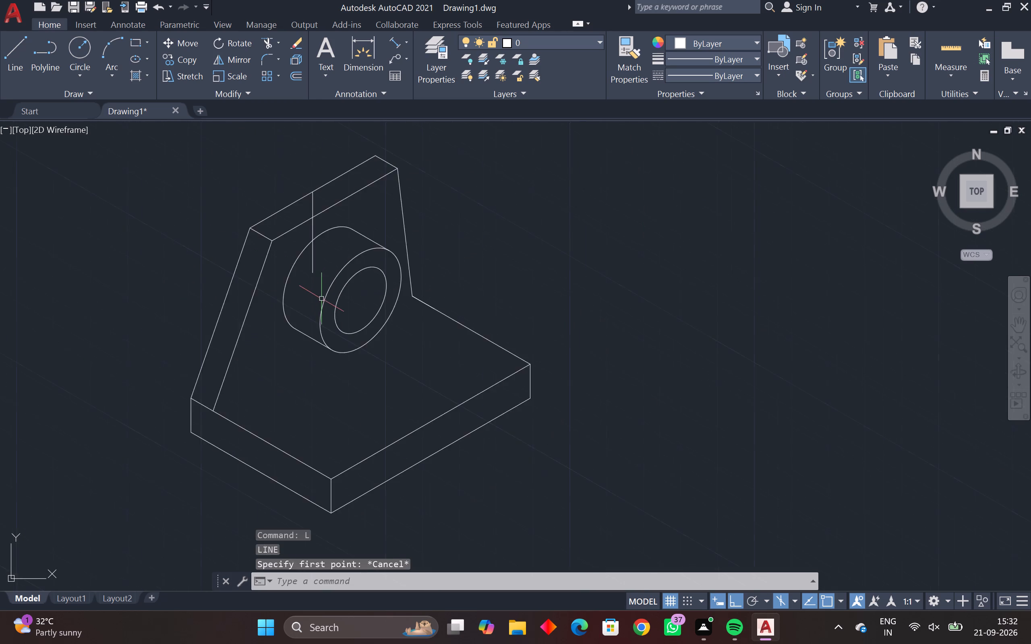
middle_click_drag(317, 302, 261, 343)
left_click_drag(320, 270, 309, 289)
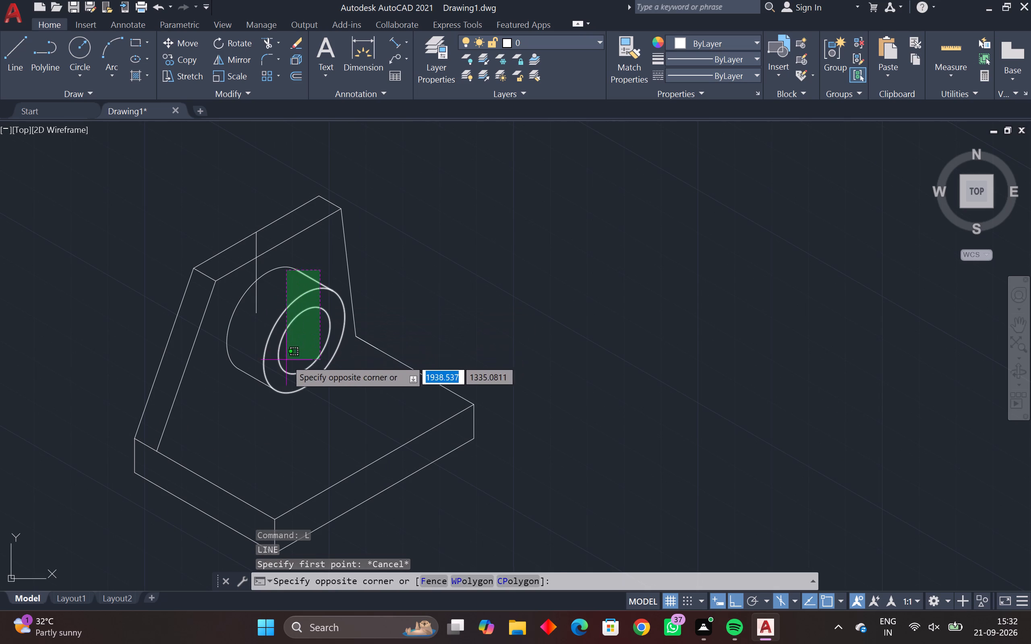
left_click(286, 360)
left_click_drag(292, 296, 290, 291)
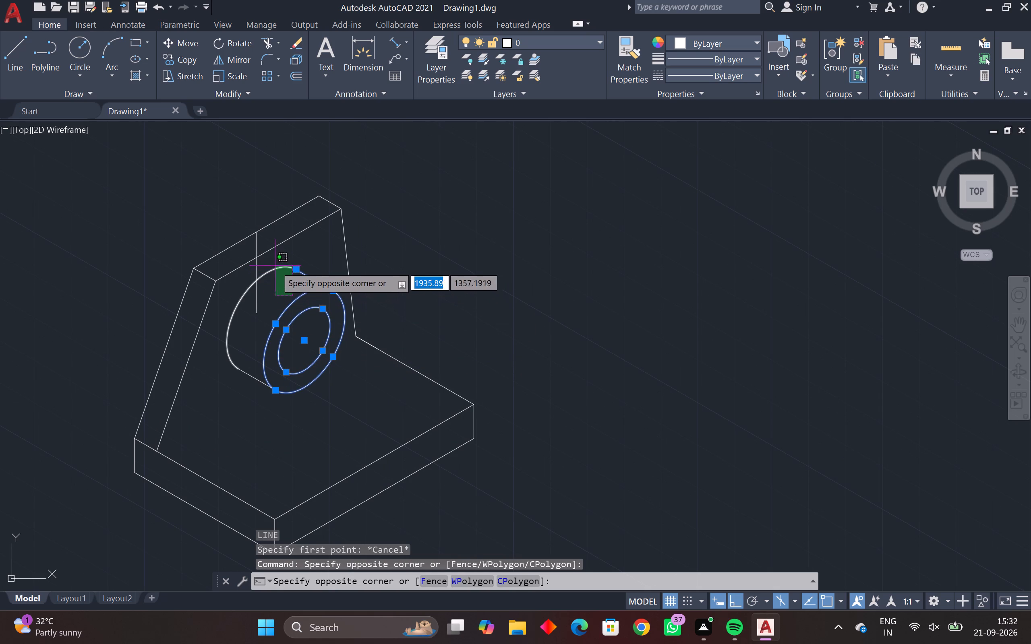
left_click(275, 265)
left_click_drag(256, 367, 251, 372)
left_click(241, 381)
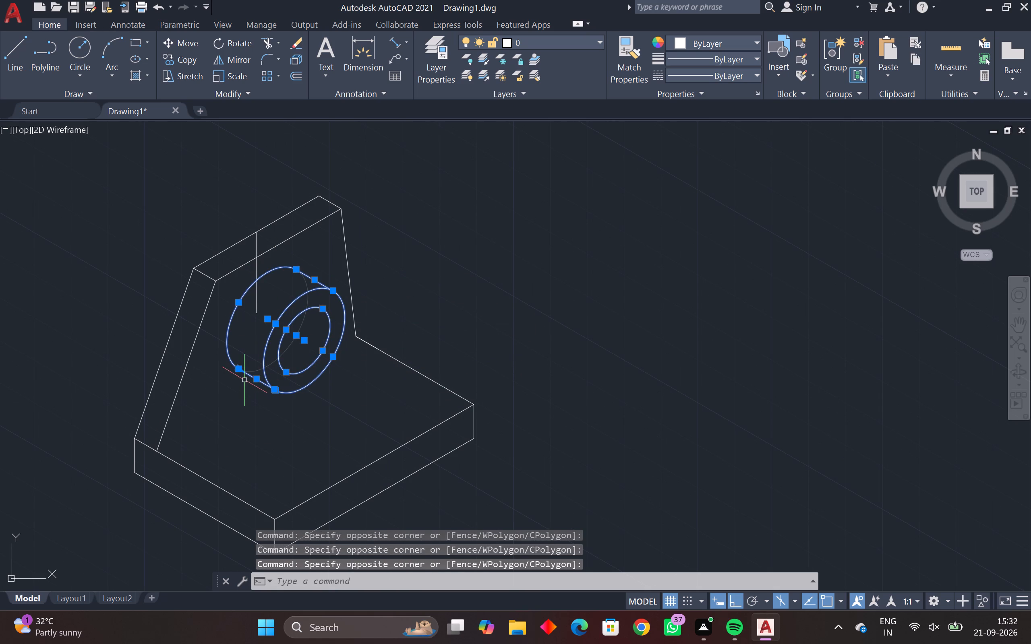
type("m")
key("space")
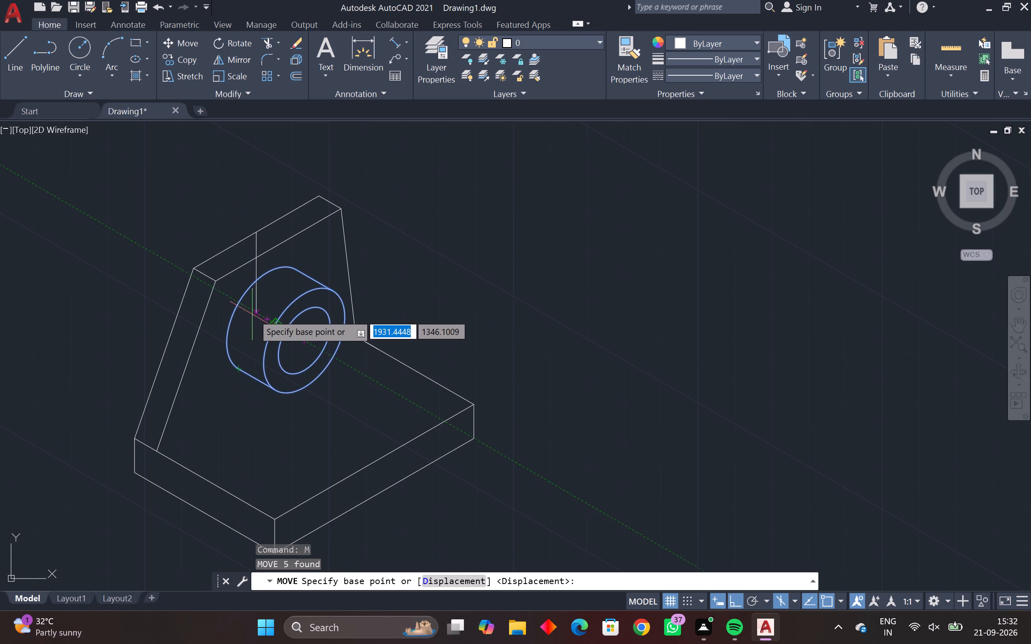
left_click(269, 319)
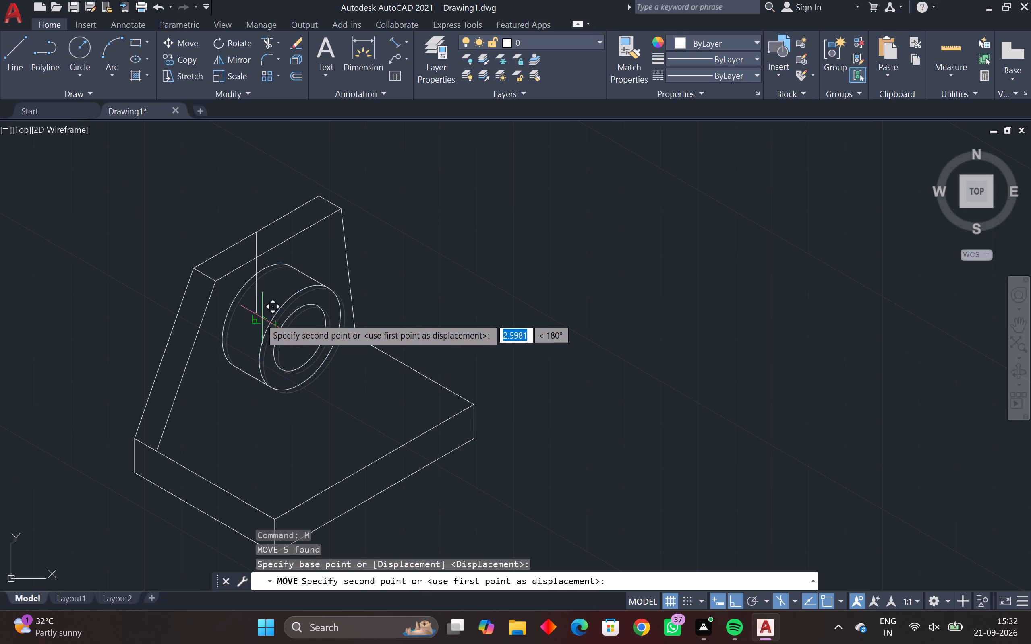
left_click(253, 312)
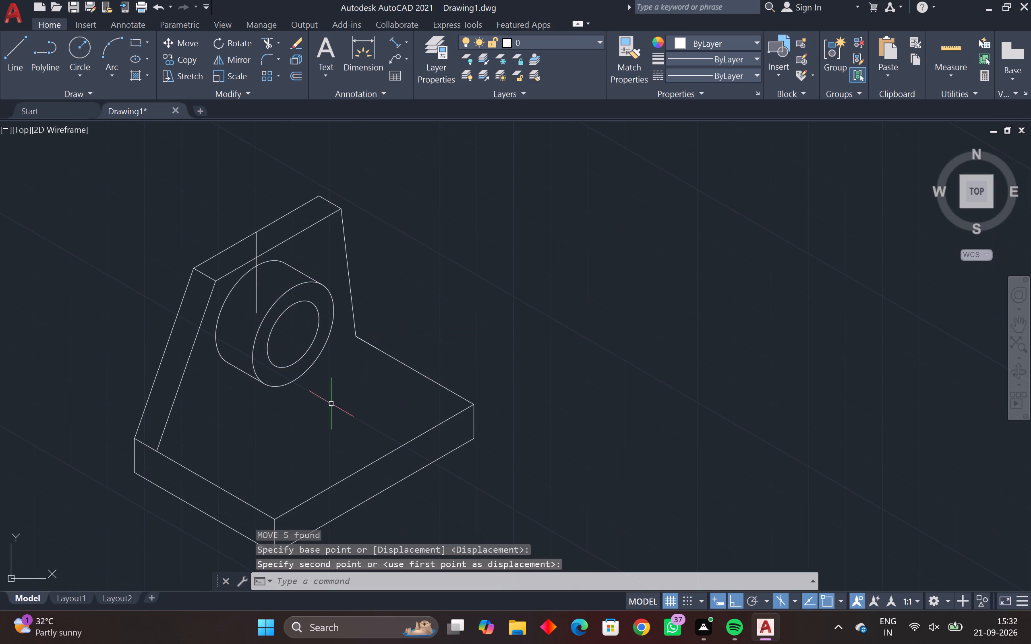
key("Escape")
key("Escape")
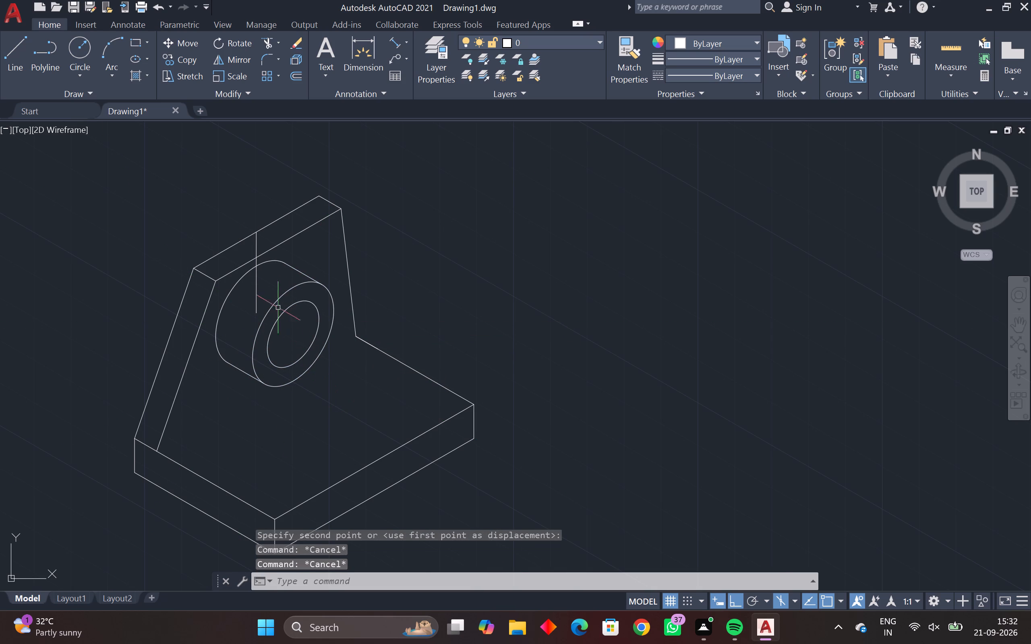
Erase the vertical construction line running from the upright's top edge to the boss centre.
scroll(267, 293, "up", 2)
left_click(248, 288)
left_click(230, 297)
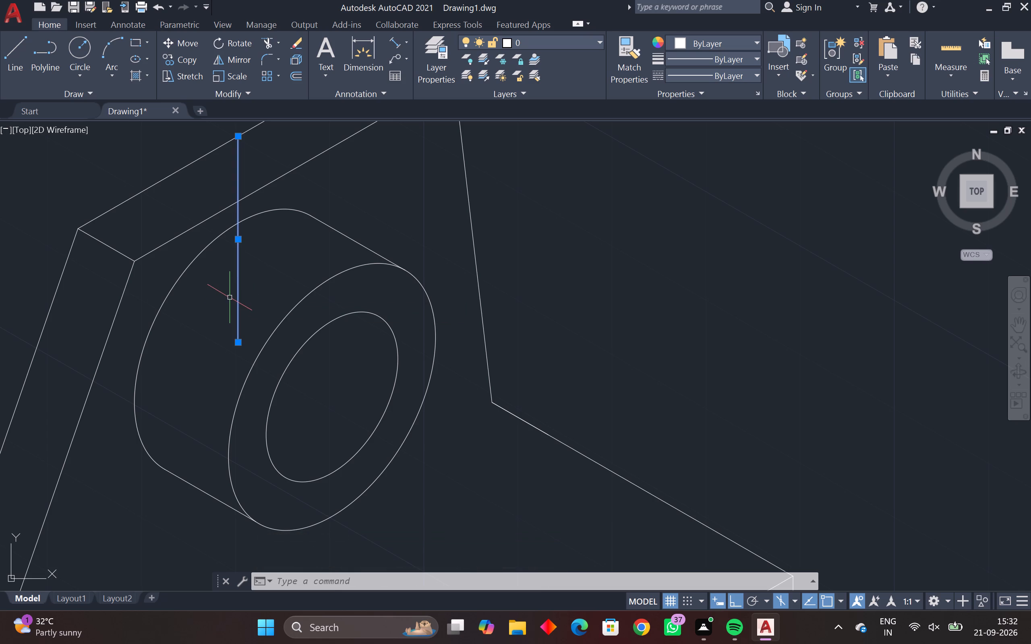
key("Delete")
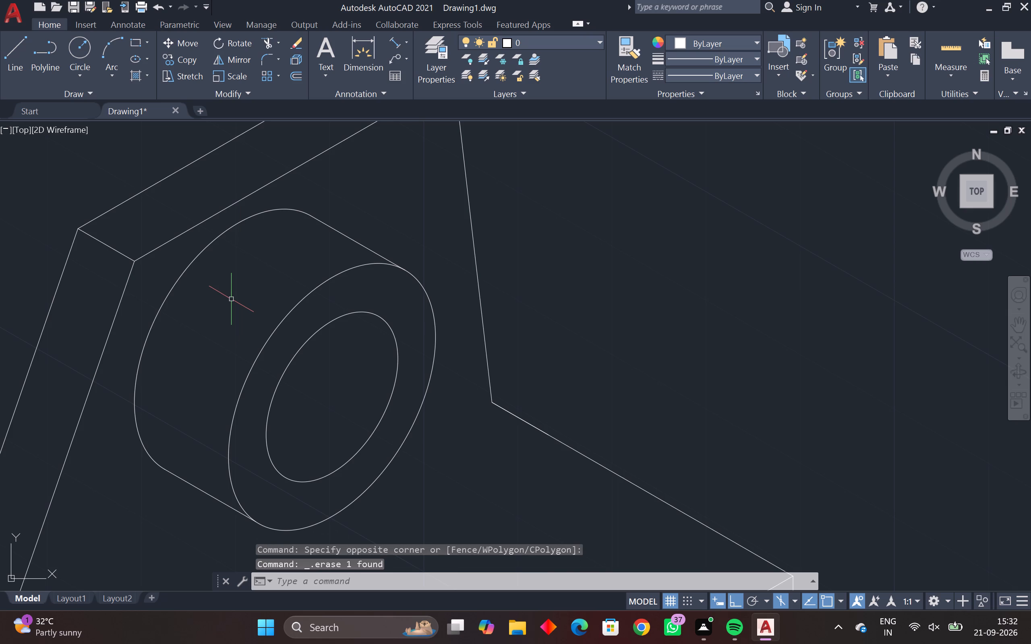
Draw the line where the upright meets the base, from the front slanted edge's foot to the foot of the upright's opposite edge.
scroll(231, 299, "down", 2)
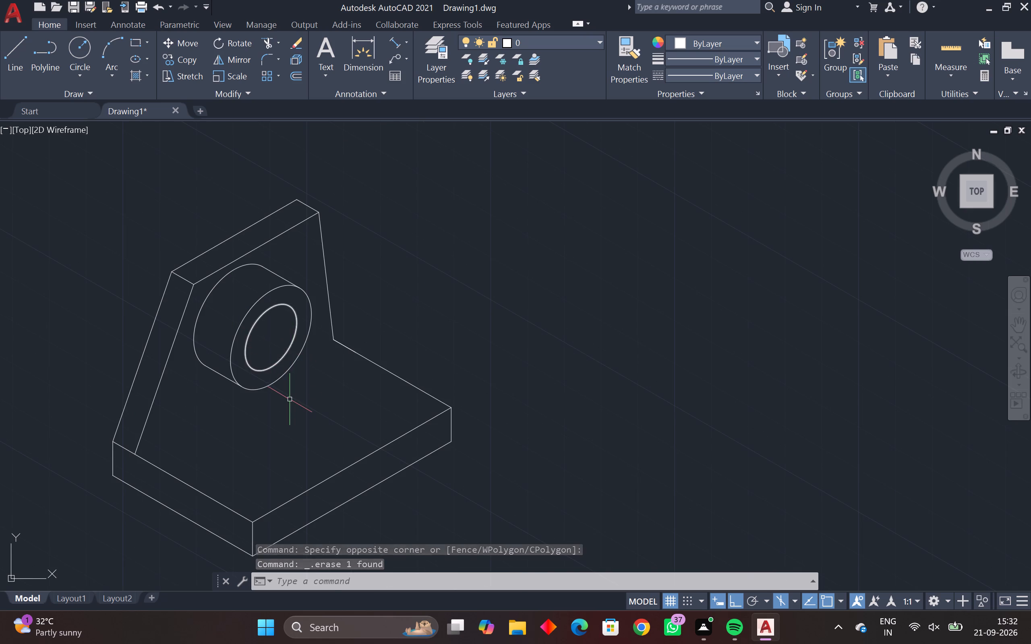
scroll(290, 399, "up", 1)
type("l")
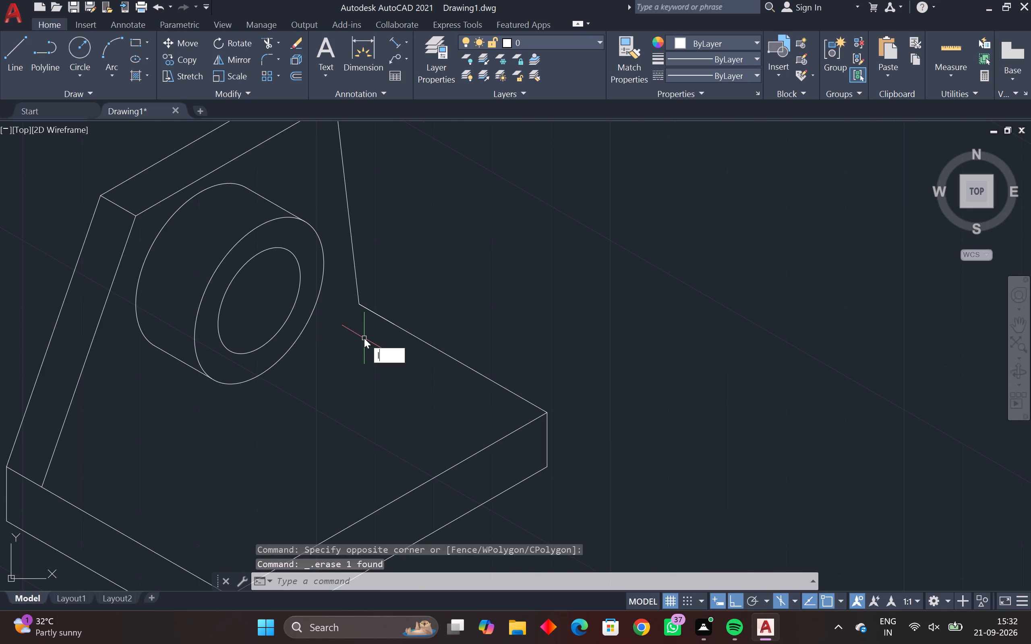
key("space")
left_click(39, 485)
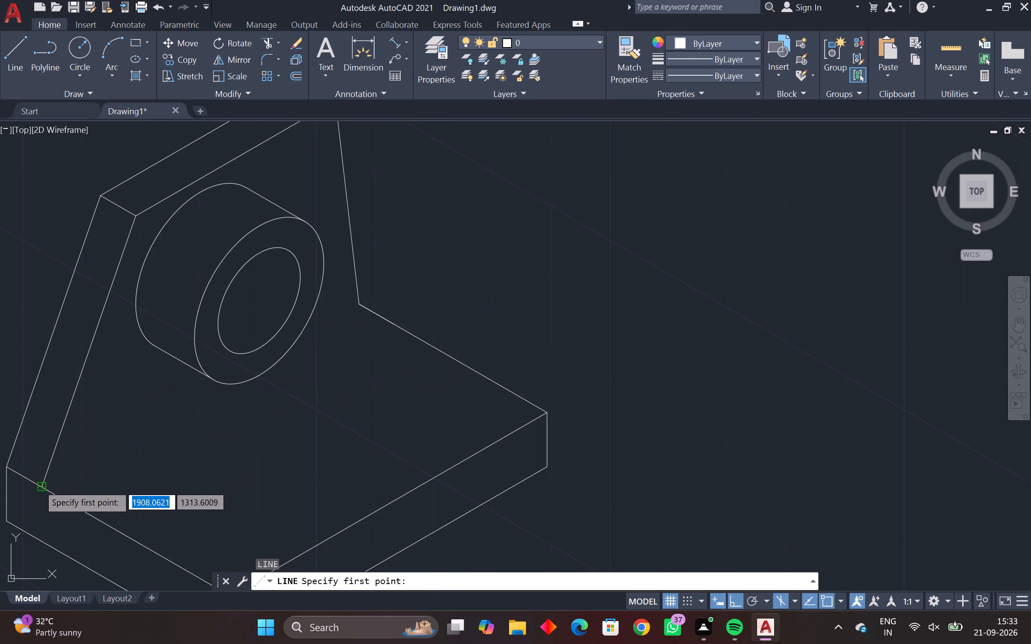
left_click(358, 307)
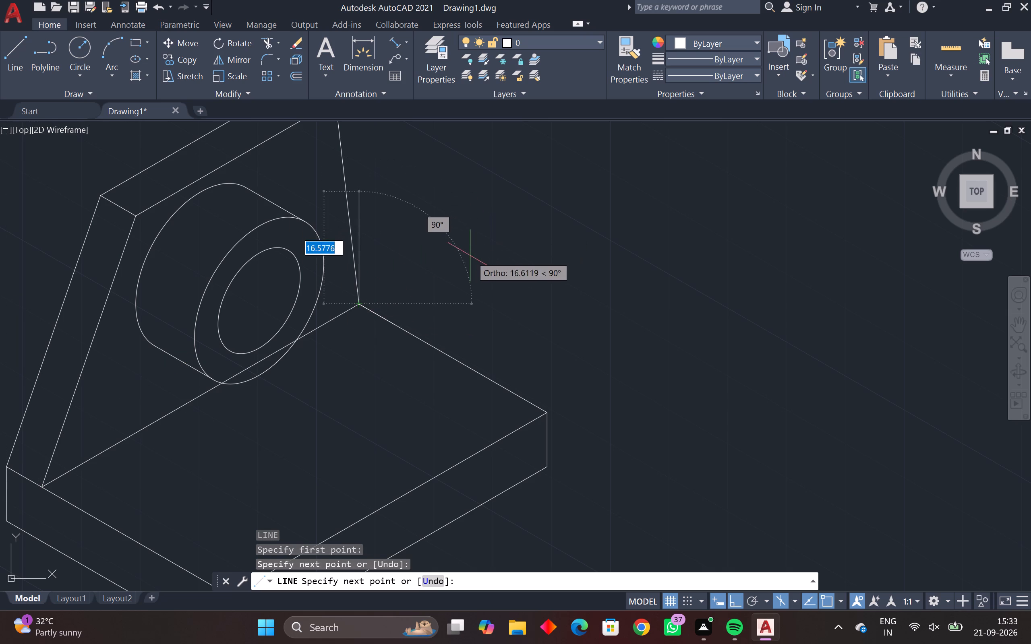
key("Escape")
key("Escape")
Trim the part of the upright-to-base line that crosses the boss's front circle.
scroll(452, 281, "down", 1)
middle_click_drag(452, 281, 413, 314)
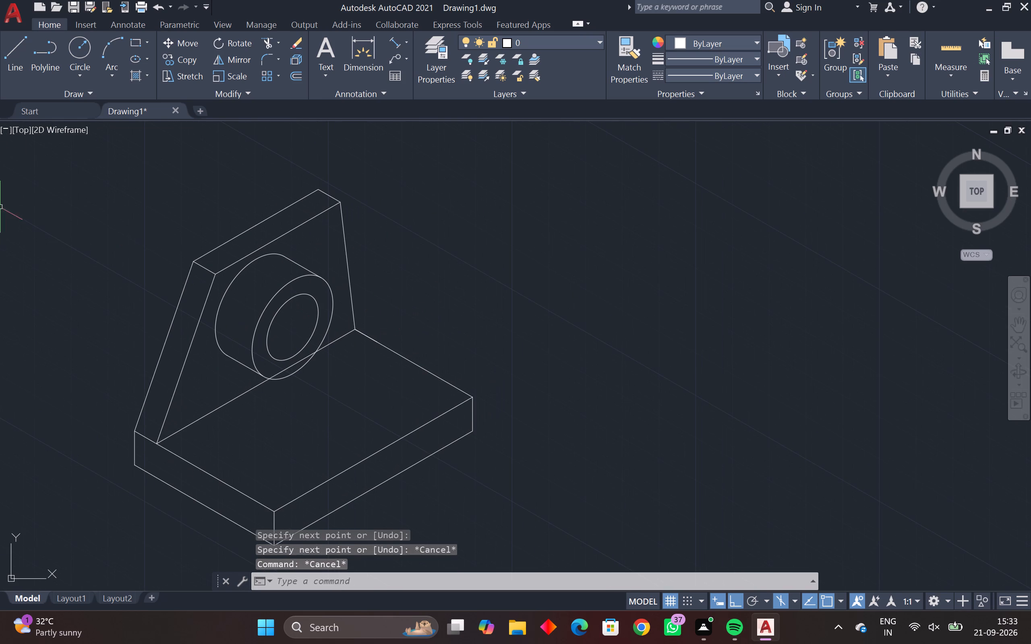
left_click(266, 40)
scroll(304, 381, "up", 3)
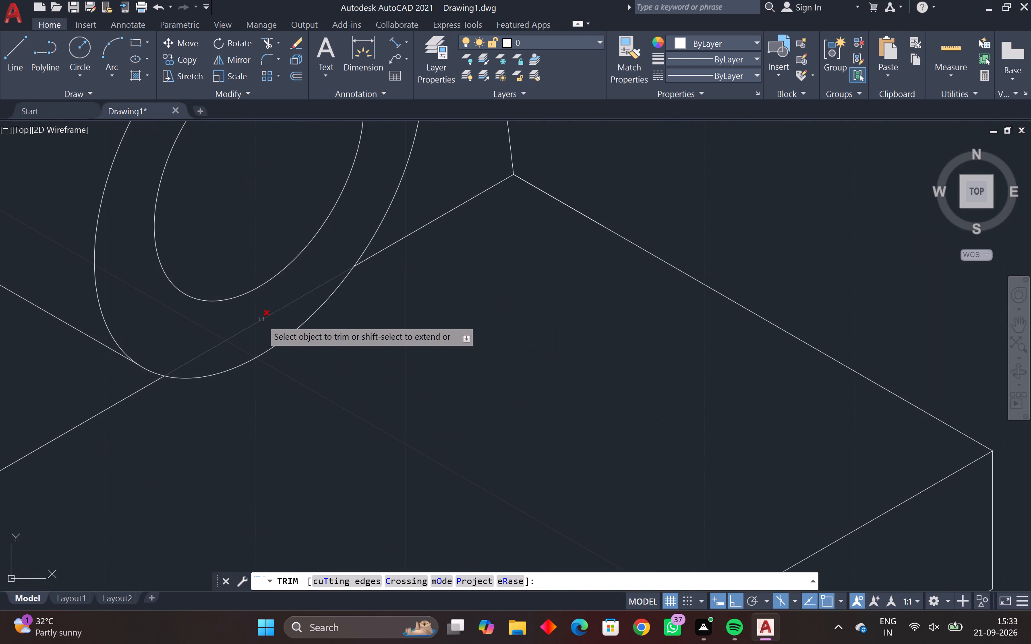
left_click(261, 319)
Check the length of the upright's steep edge opposite the slanted side with an aligned dimension preview.
scroll(372, 248, "down", 1)
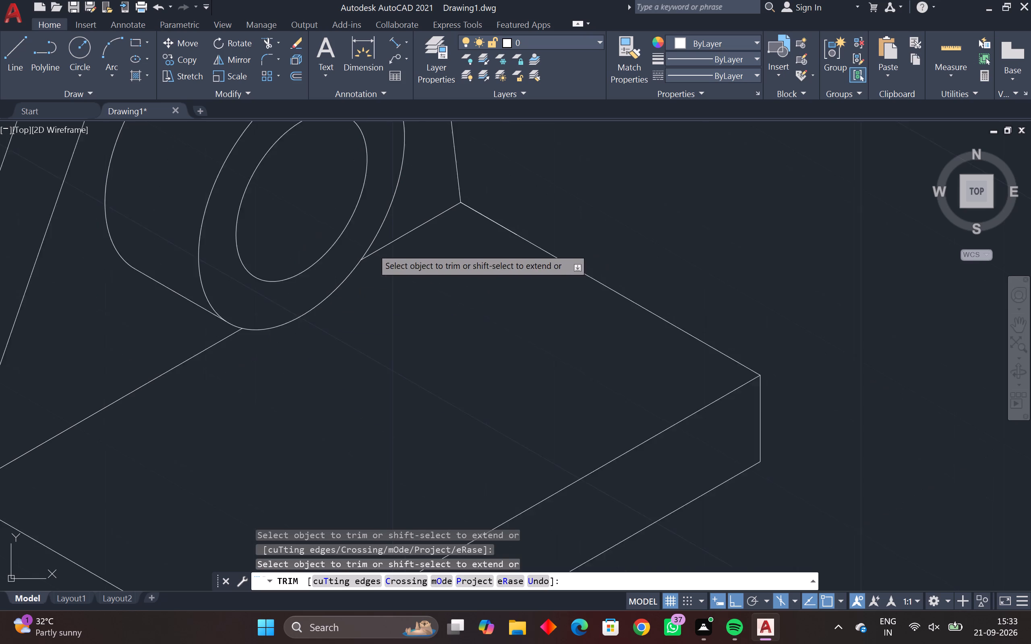
scroll(372, 248, "down", 2)
middle_click_drag(340, 351, 334, 391)
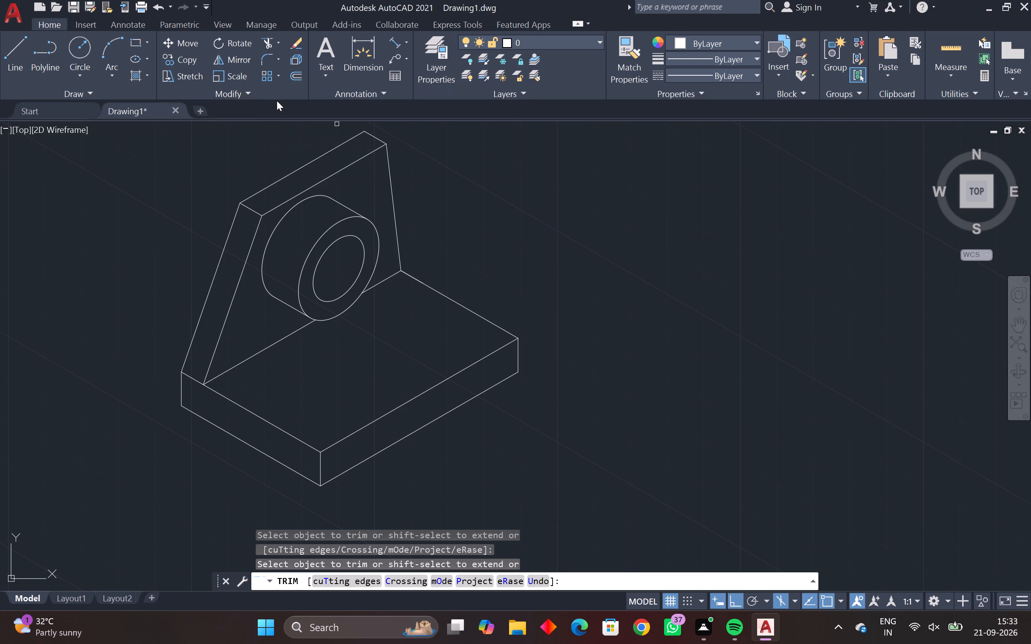
left_click(395, 39)
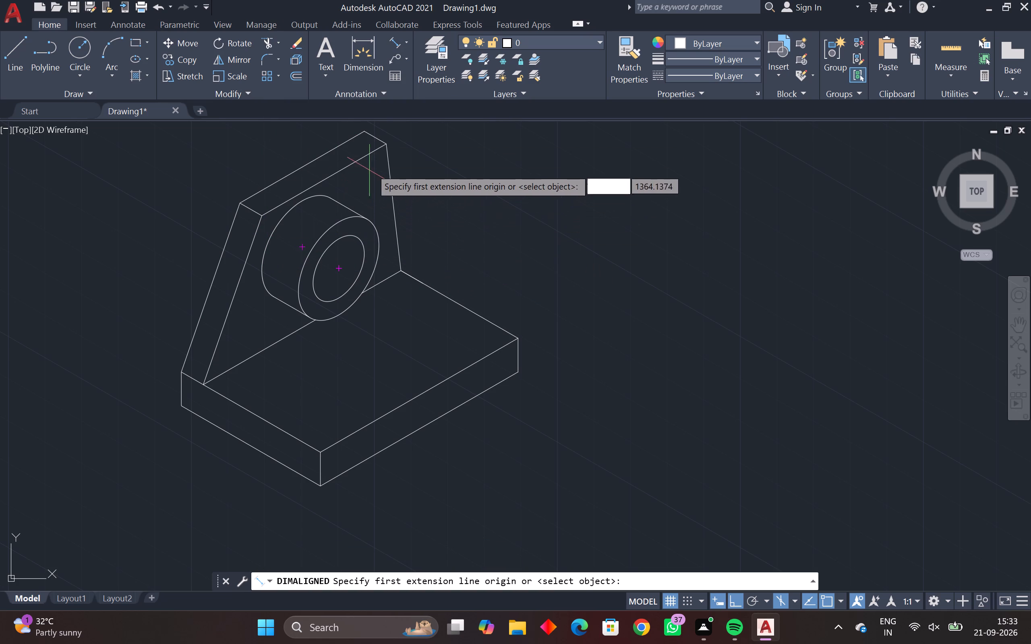
left_click(385, 147)
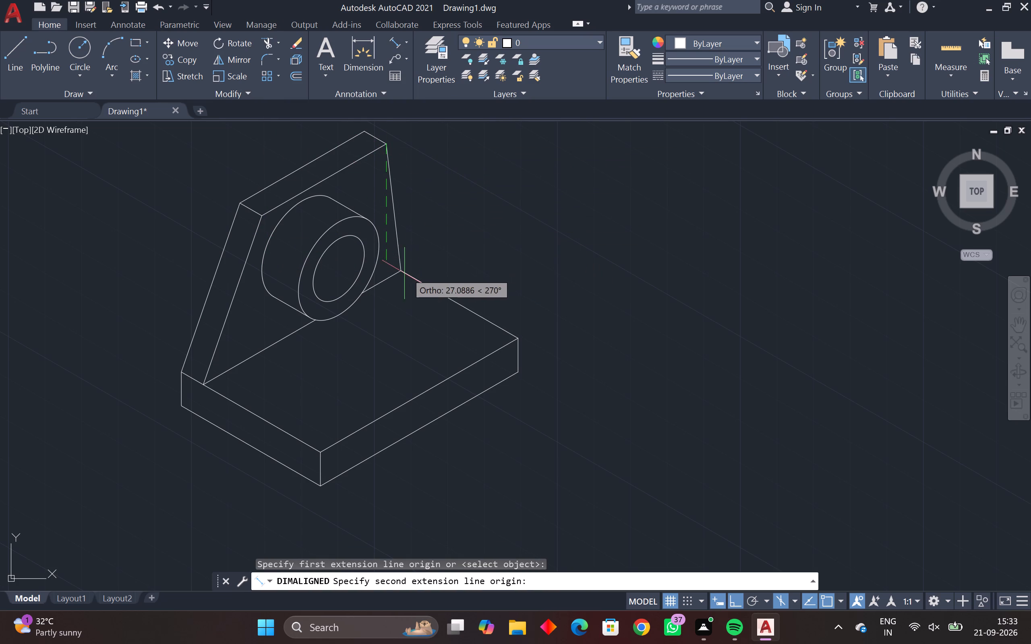
left_click_drag(403, 274, 412, 272)
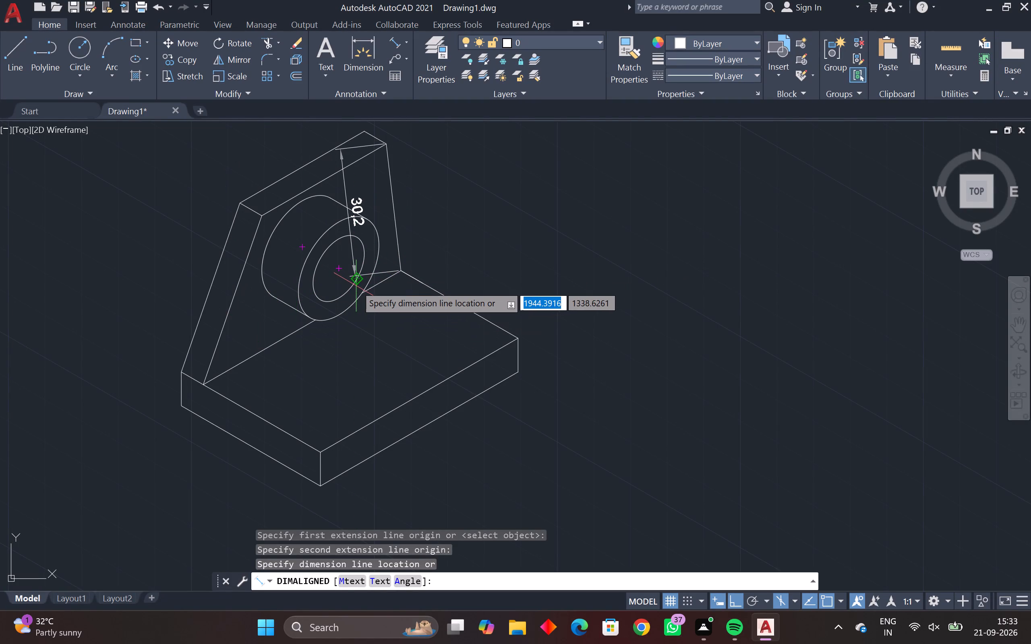
key("Escape")
key("Escape")
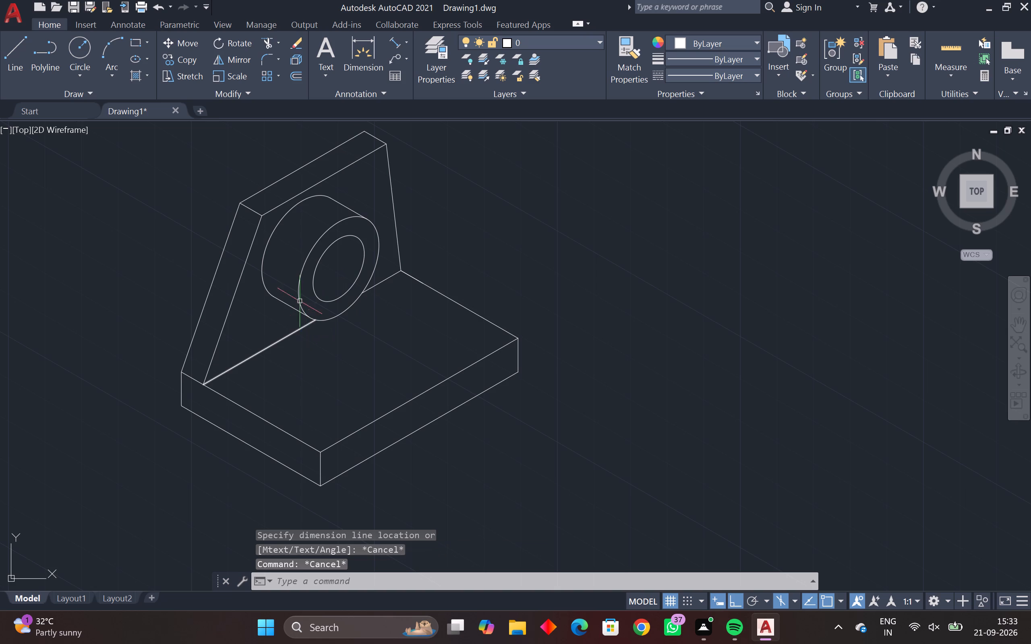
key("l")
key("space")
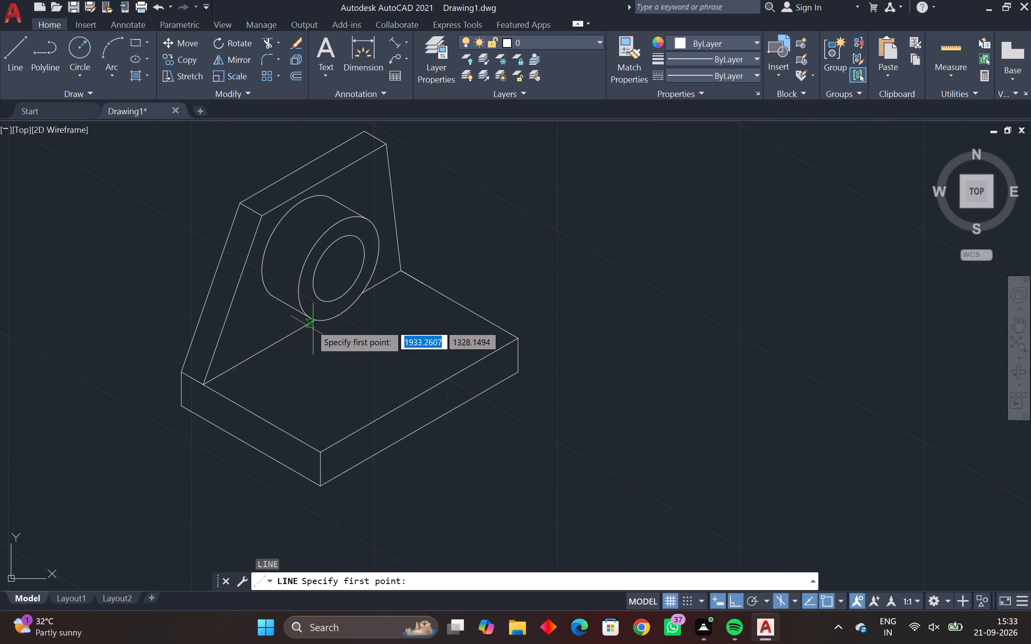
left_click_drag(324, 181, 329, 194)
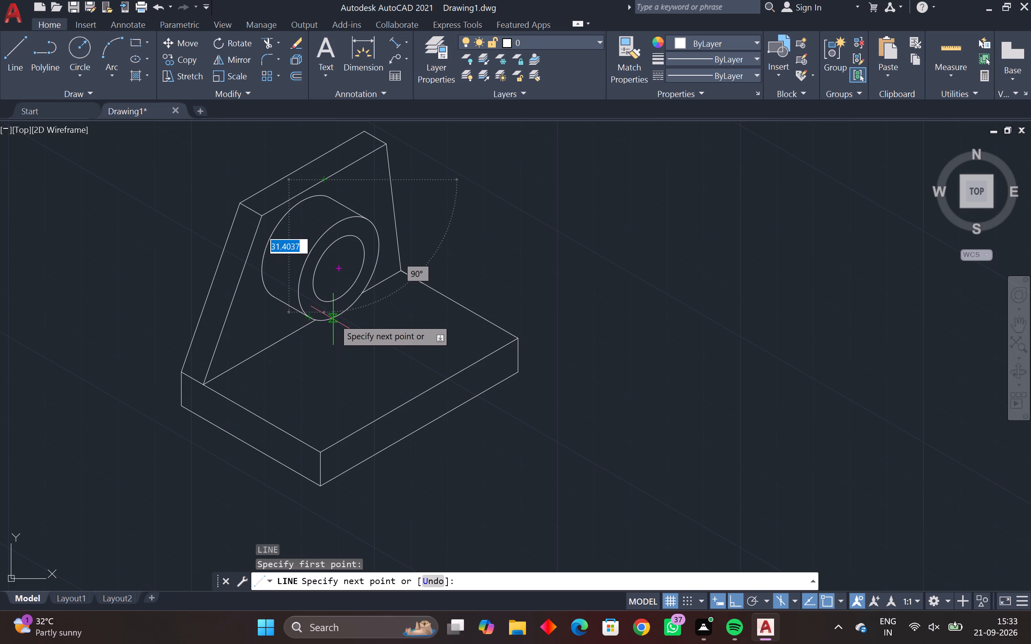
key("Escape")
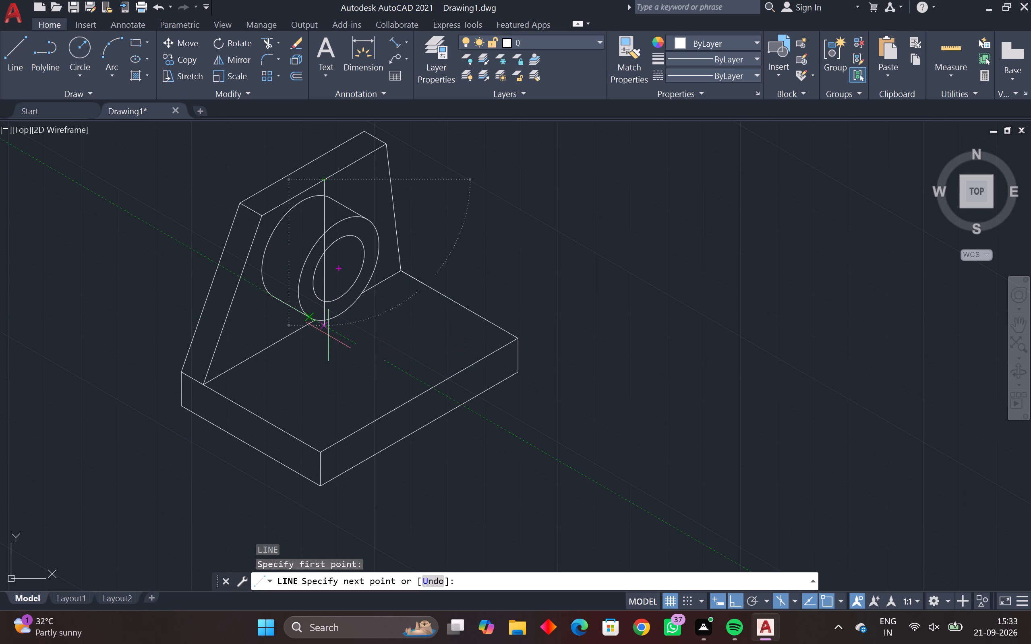
Check the length of the upright's rear slanted edge with an aligned dimension preview.
key("Escape")
key("Escape")
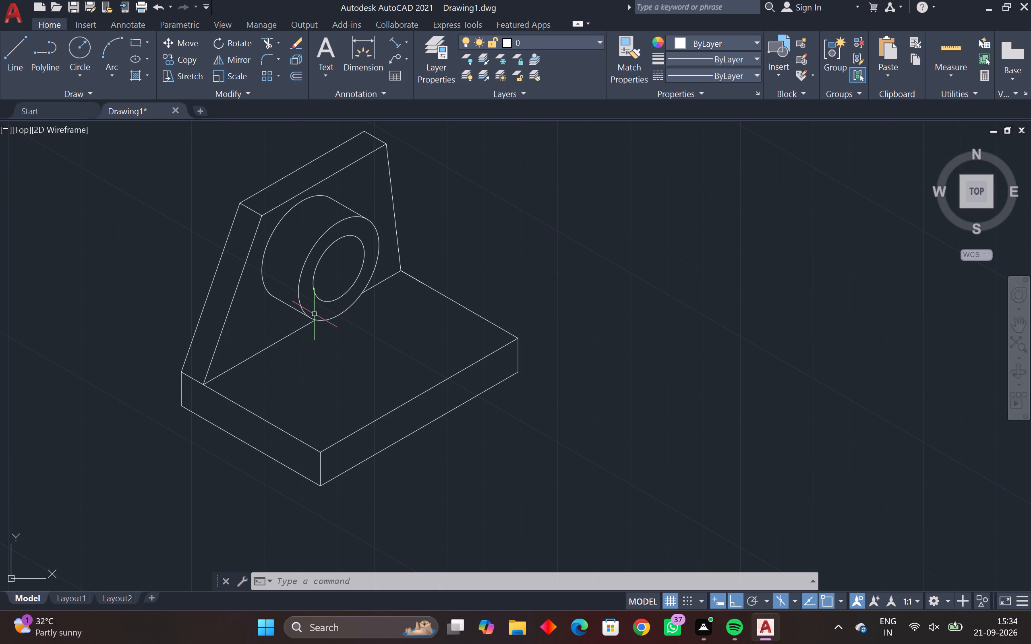
scroll(313, 317, "down", 1)
middle_click_drag(304, 343, 298, 357)
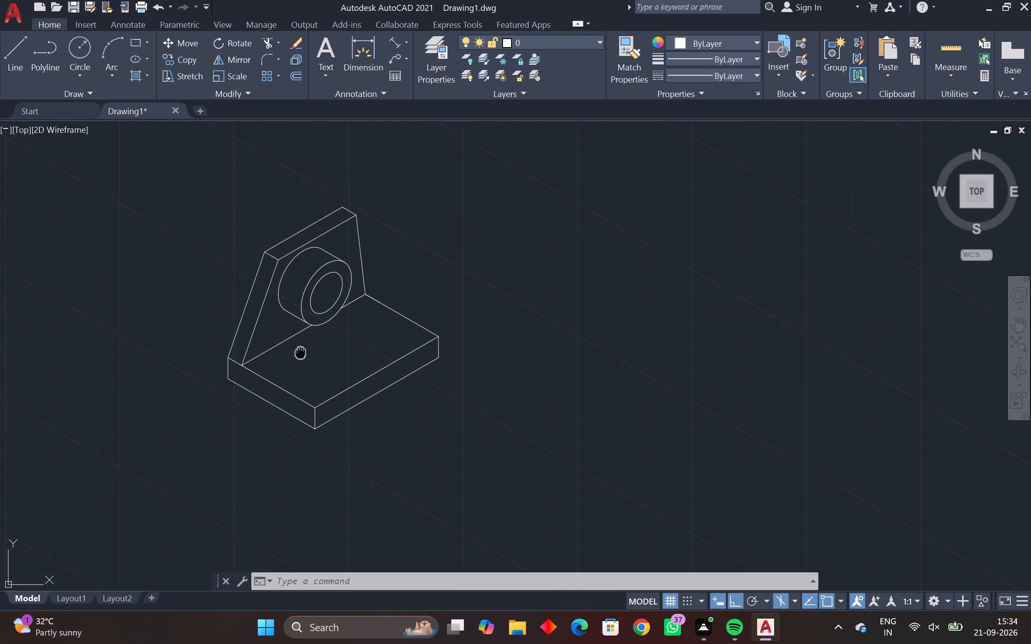
middle_click_drag(298, 357, 233, 462)
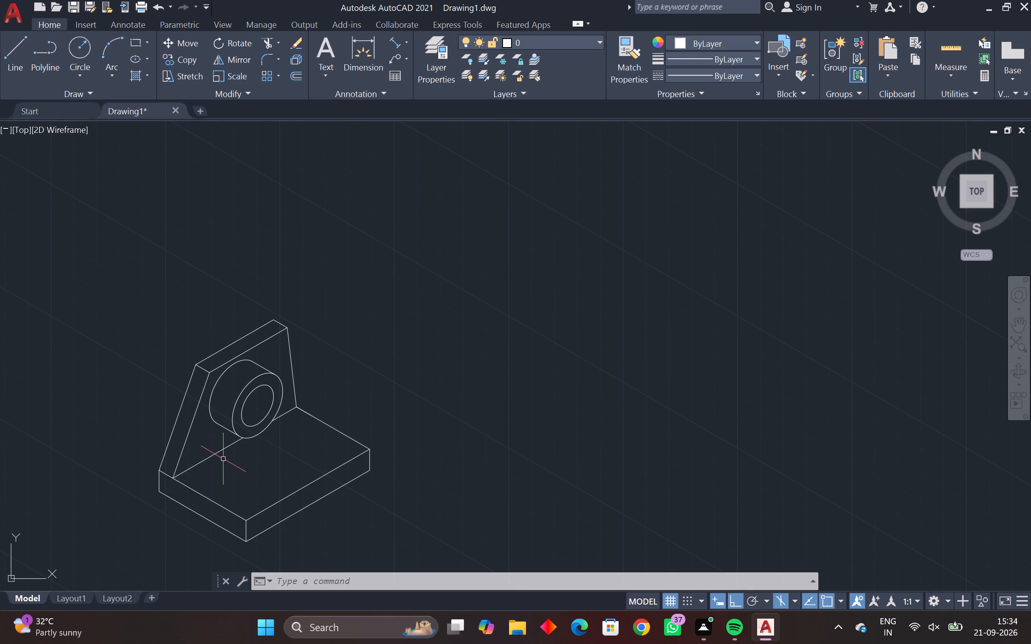
left_click(393, 39)
left_click(194, 361)
left_click(160, 469)
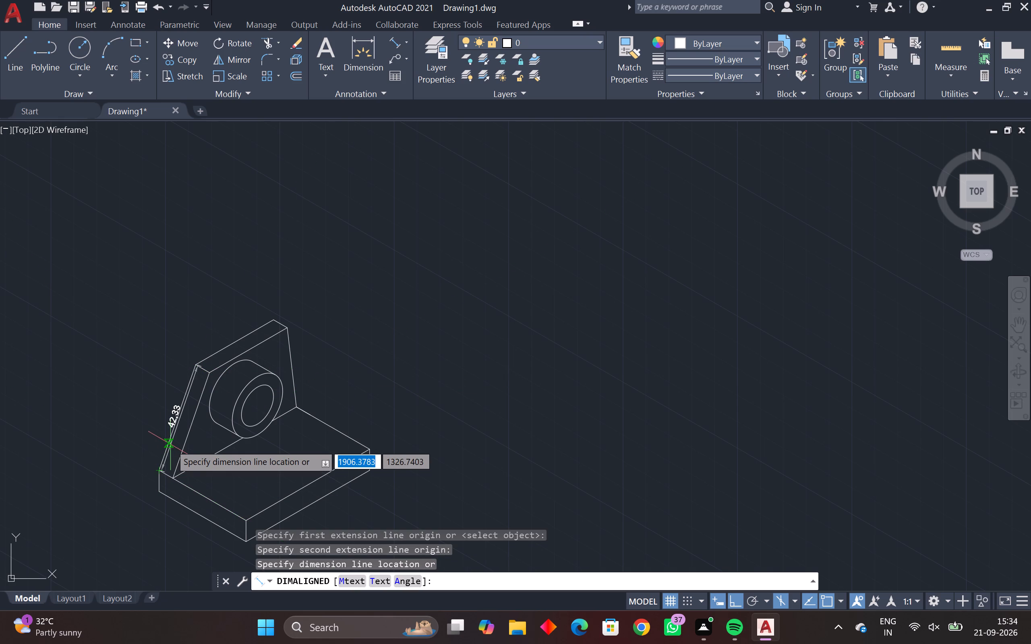
key("Escape")
key("Escape")
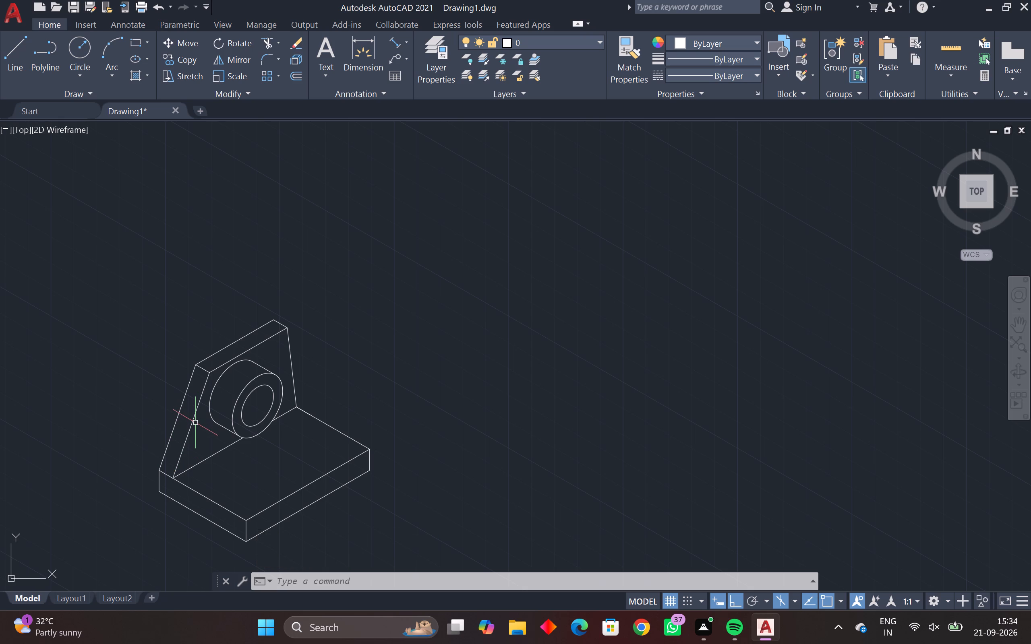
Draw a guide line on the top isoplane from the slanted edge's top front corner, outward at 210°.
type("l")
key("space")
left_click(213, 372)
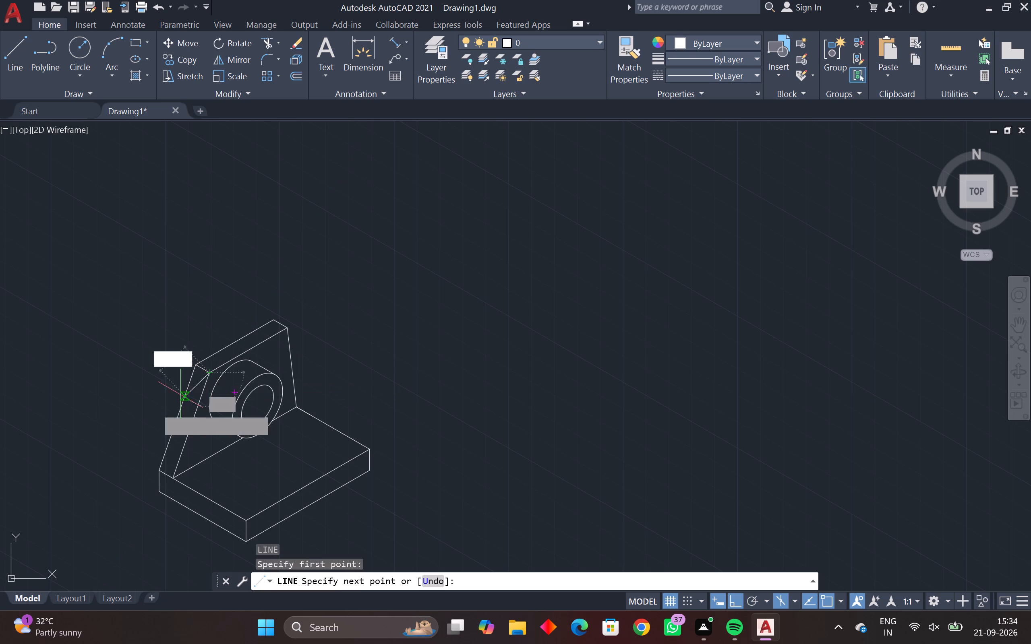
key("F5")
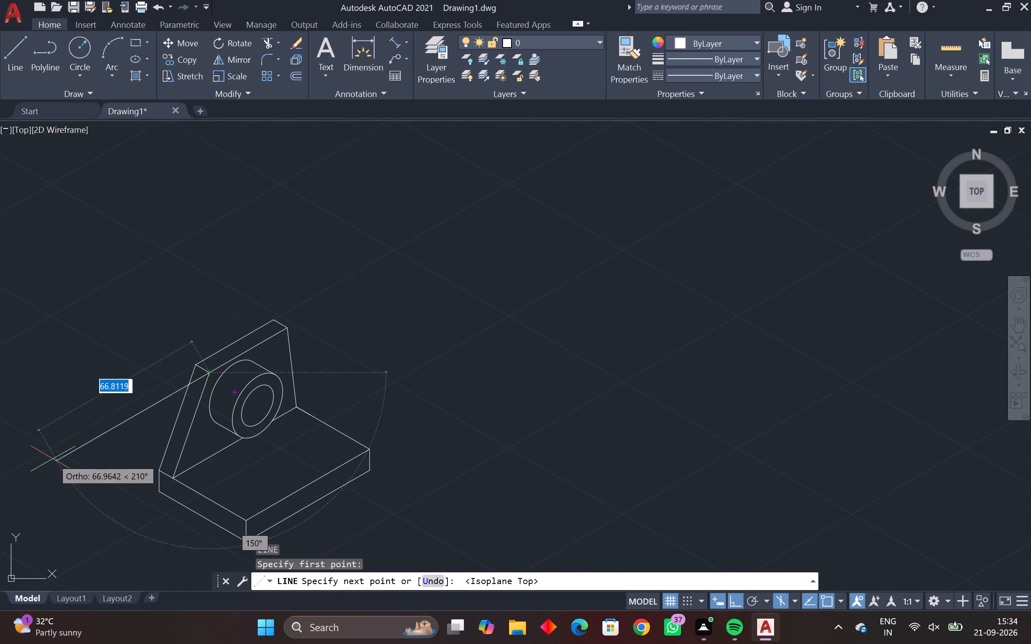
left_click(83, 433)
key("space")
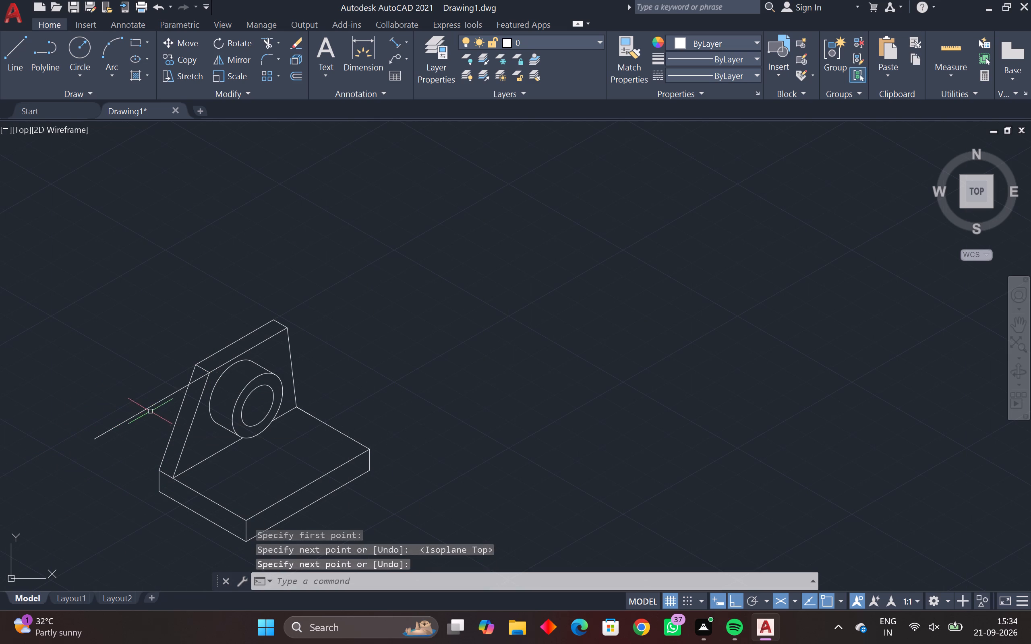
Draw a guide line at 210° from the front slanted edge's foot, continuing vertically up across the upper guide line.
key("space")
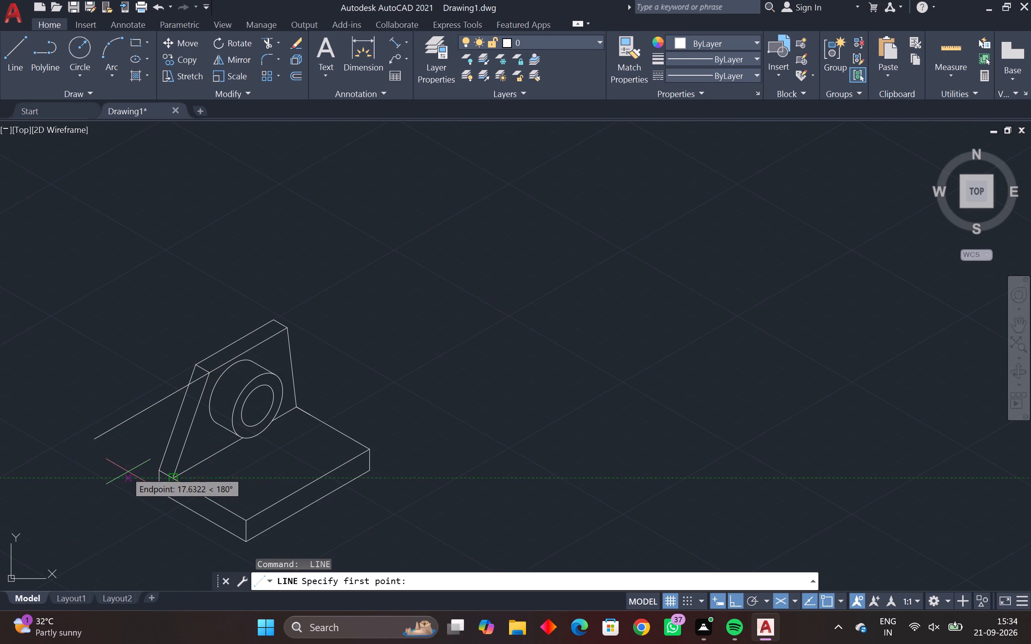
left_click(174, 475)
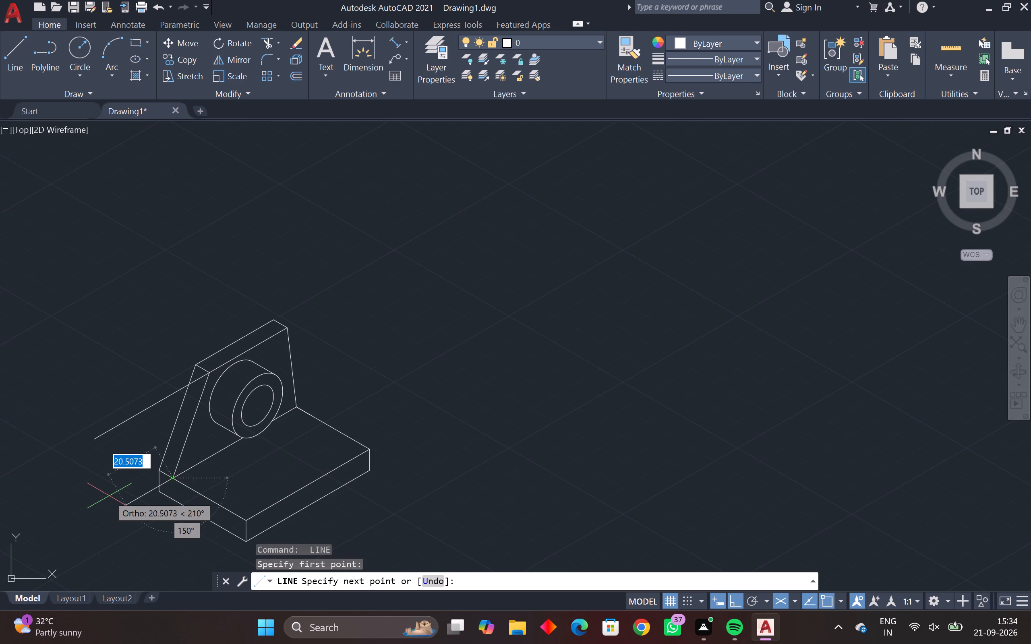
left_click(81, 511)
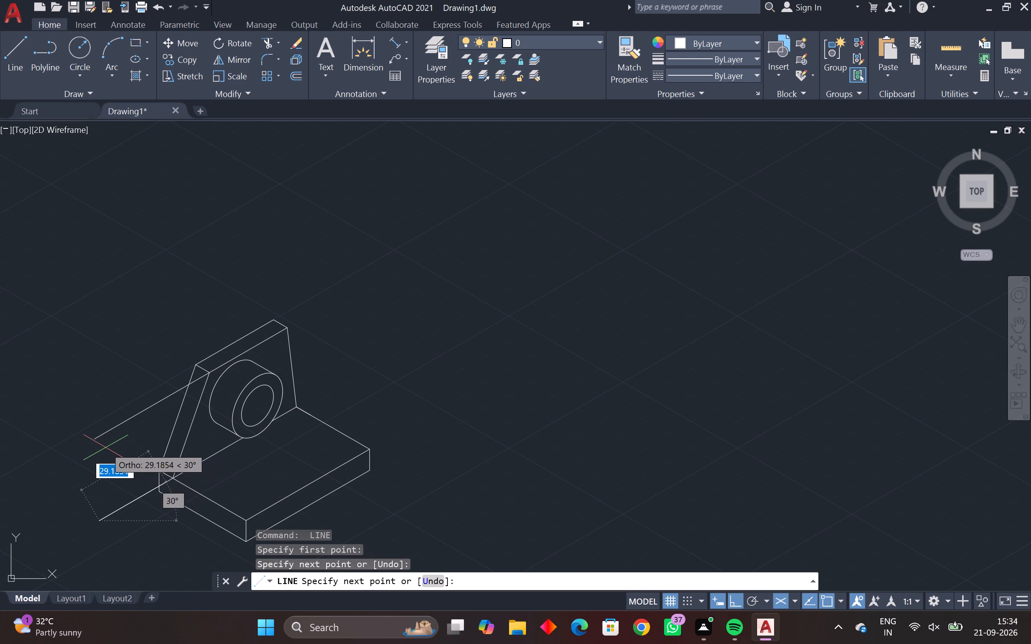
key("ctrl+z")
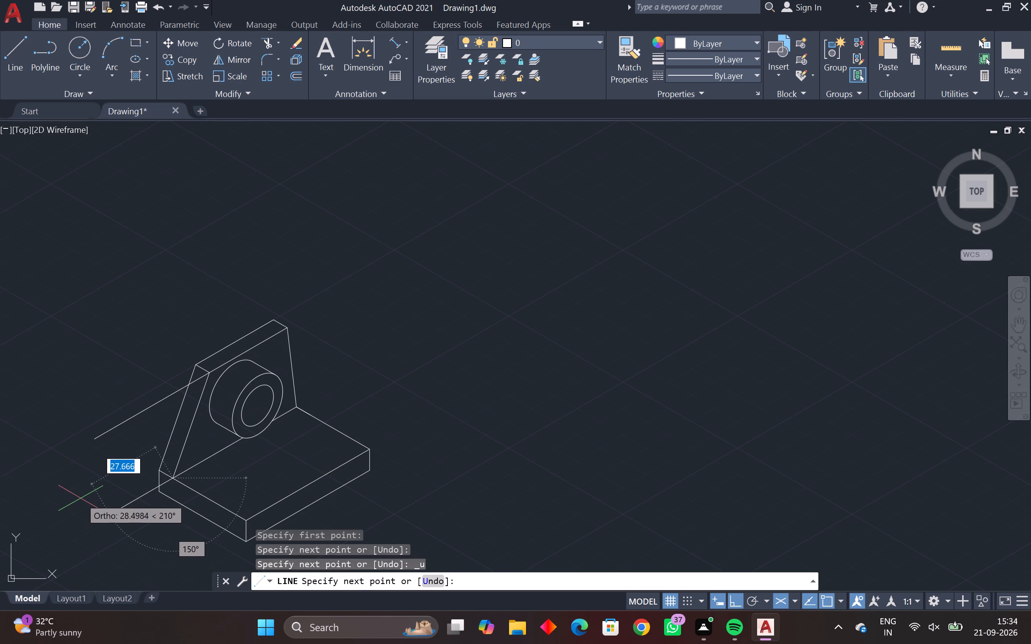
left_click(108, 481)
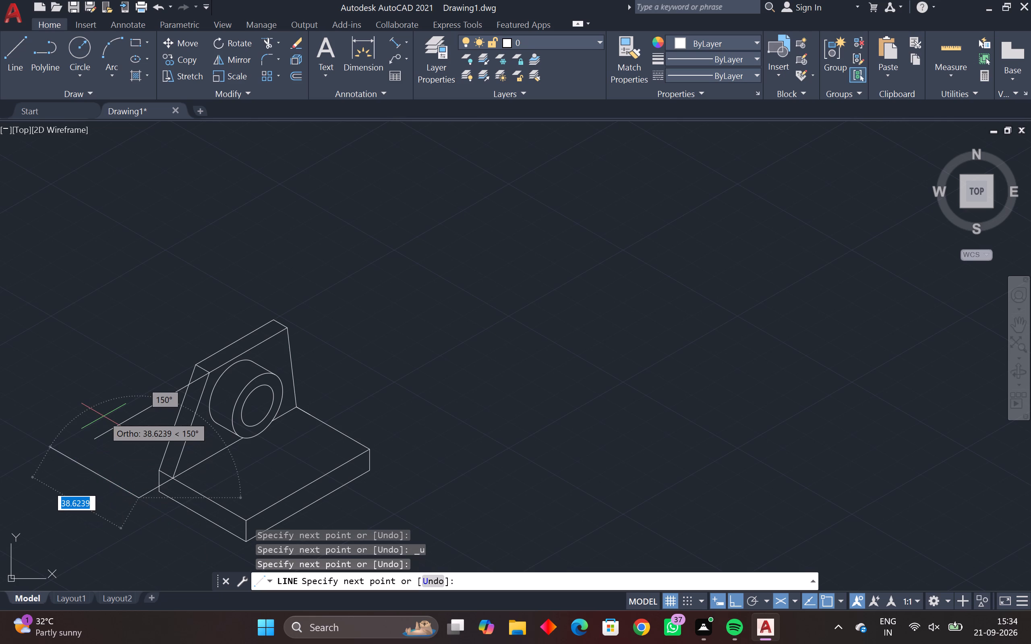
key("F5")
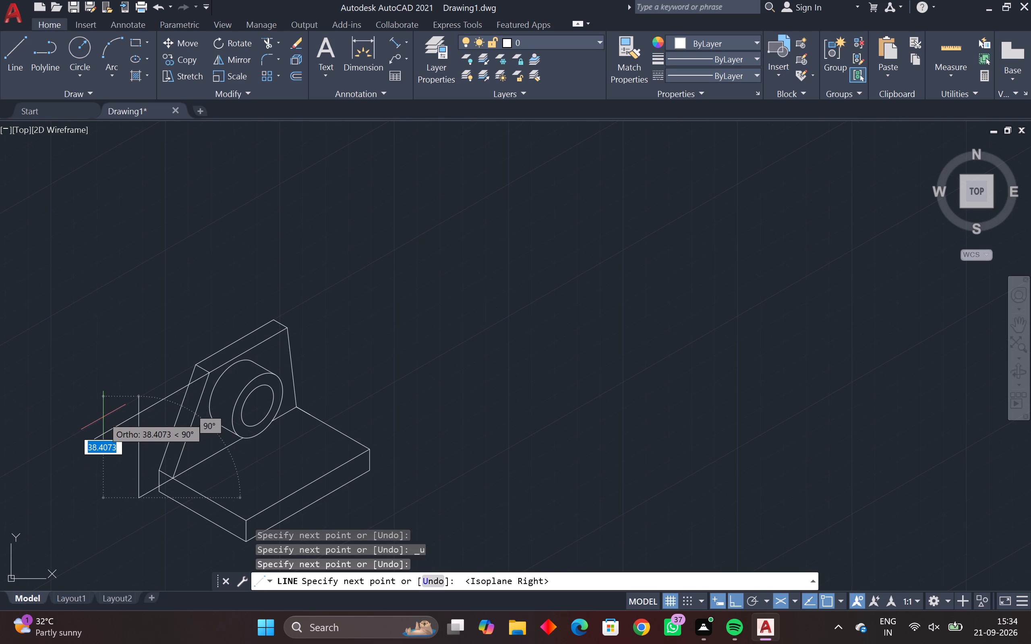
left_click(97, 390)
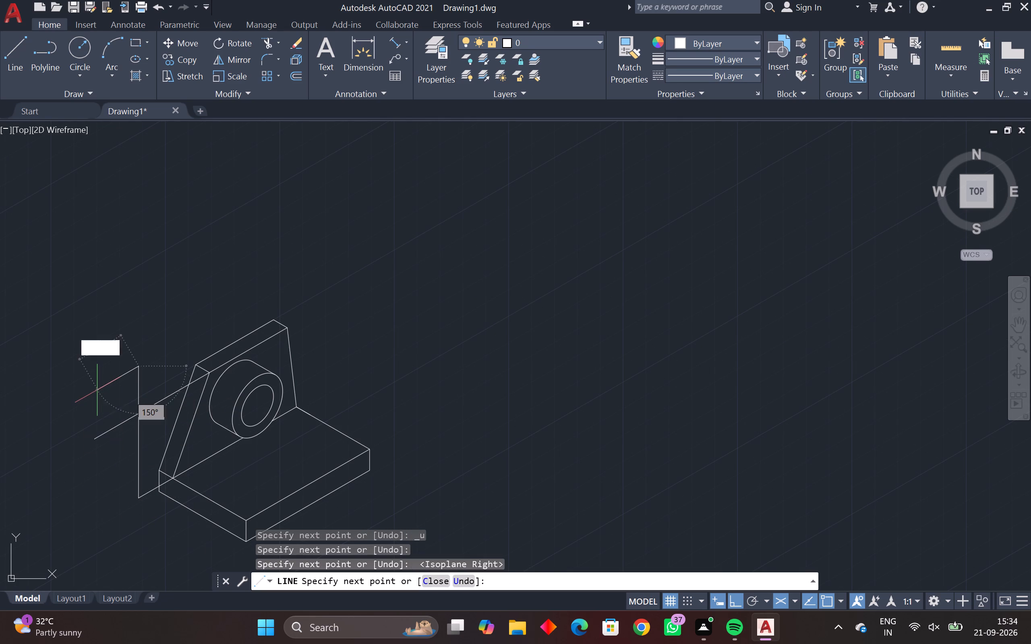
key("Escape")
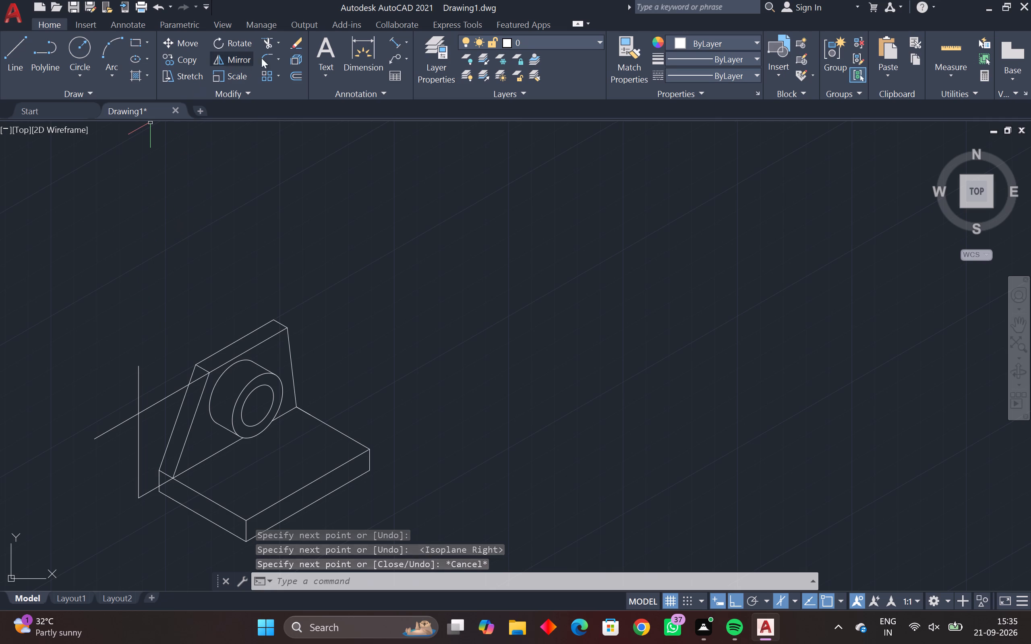
Check the vertical distance between the upper guide line and the vertical guide's bottom end with an aligned dimension preview.
left_click(398, 38)
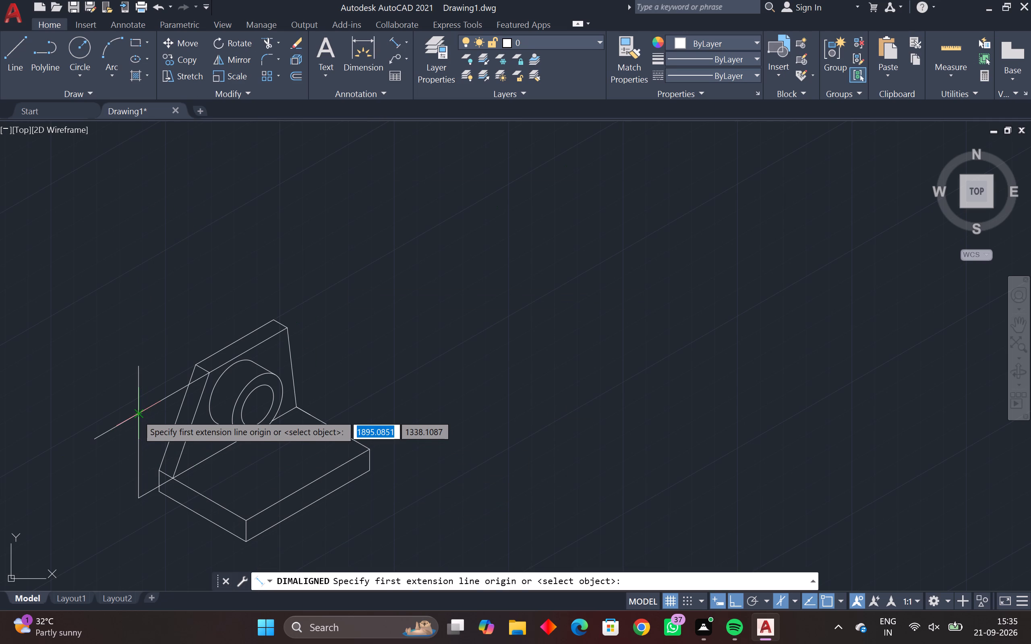
left_click(139, 413)
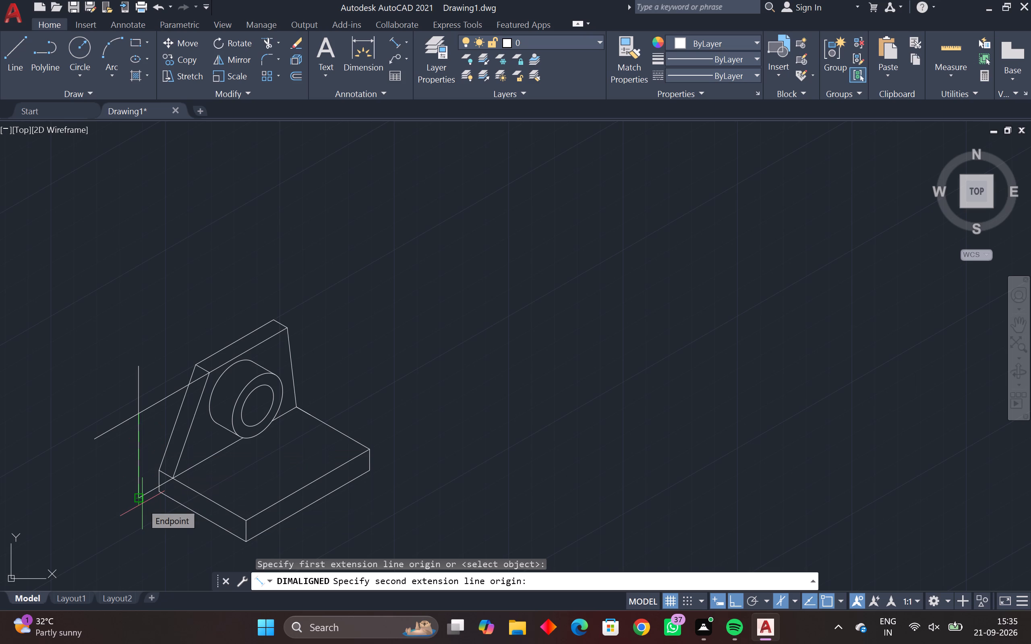
left_click(141, 500)
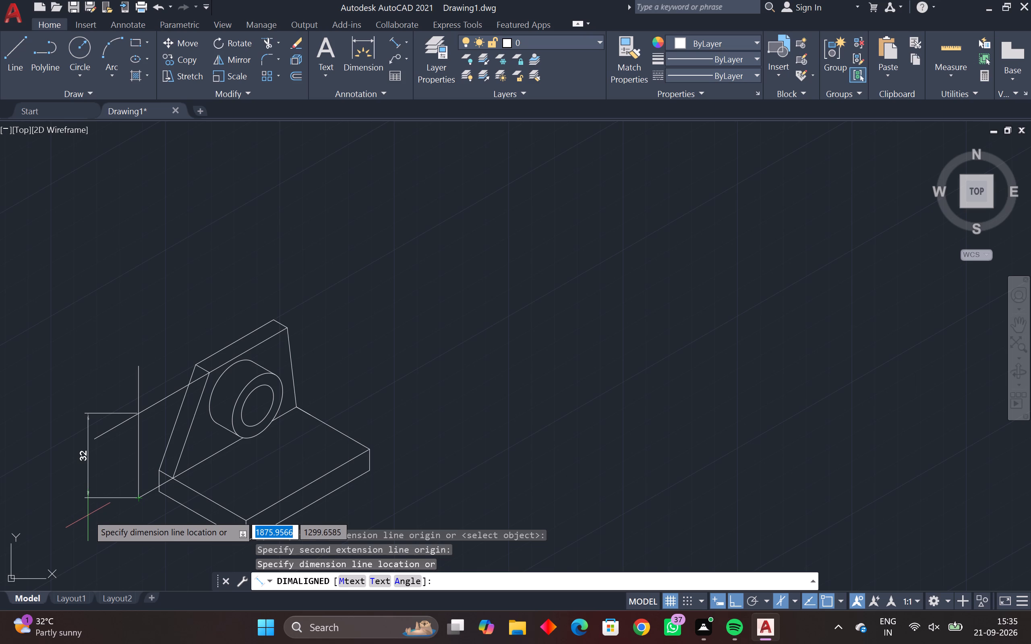
key("Escape")
key("Escape")
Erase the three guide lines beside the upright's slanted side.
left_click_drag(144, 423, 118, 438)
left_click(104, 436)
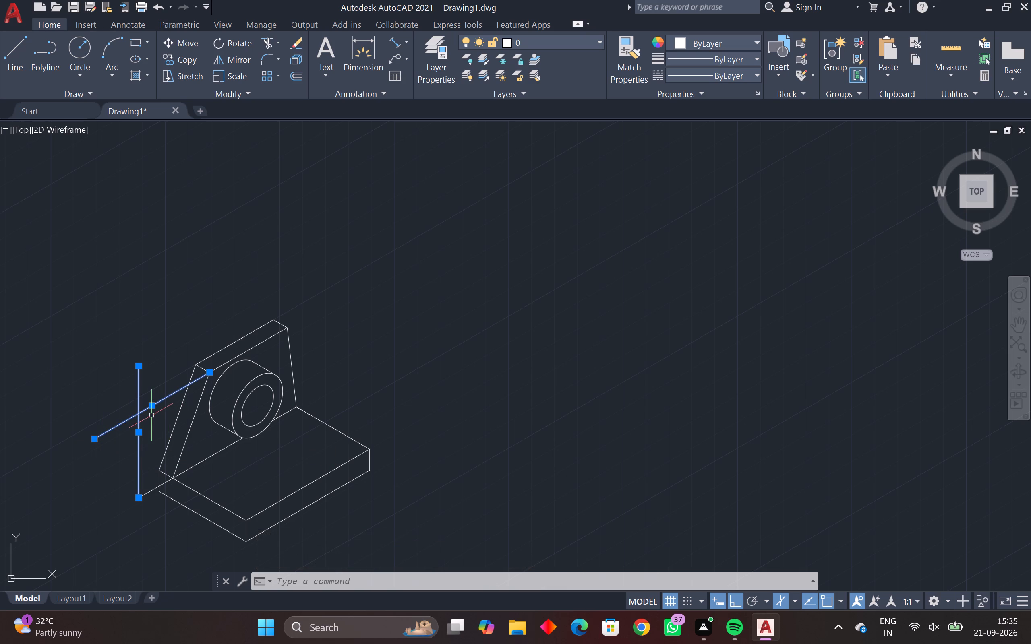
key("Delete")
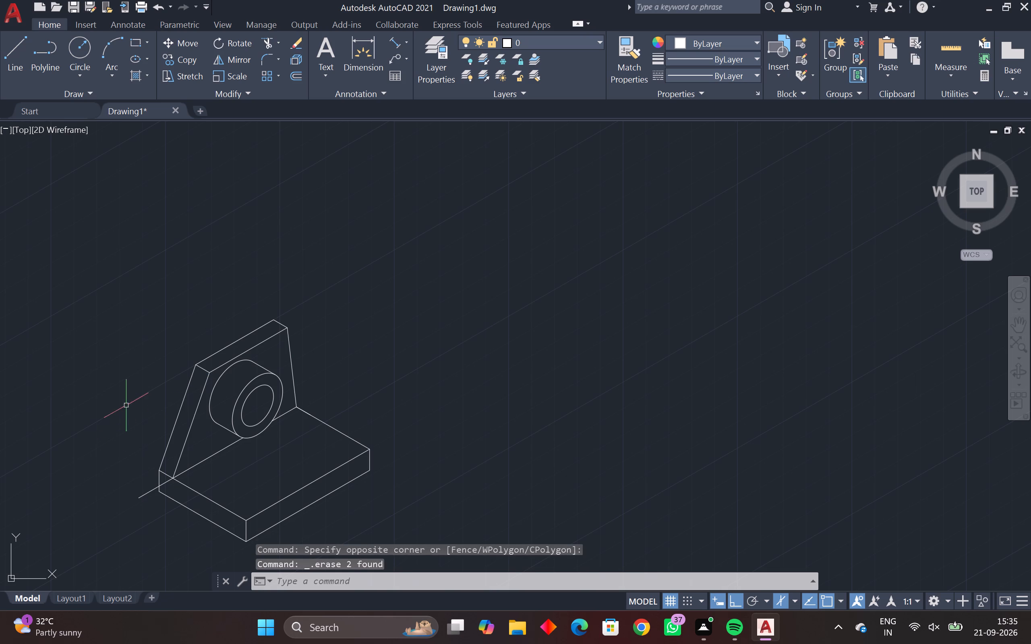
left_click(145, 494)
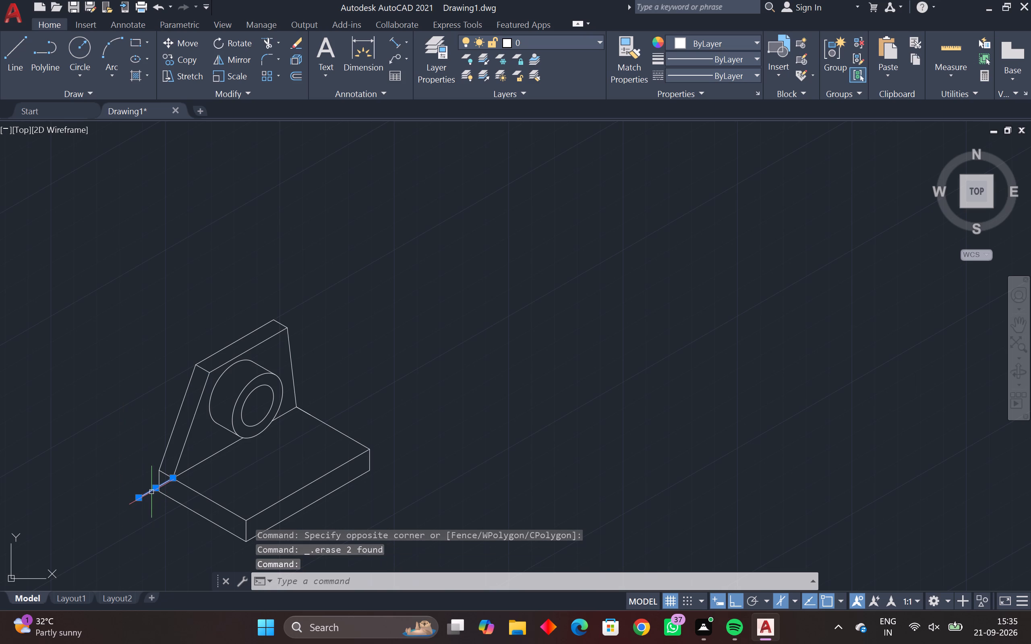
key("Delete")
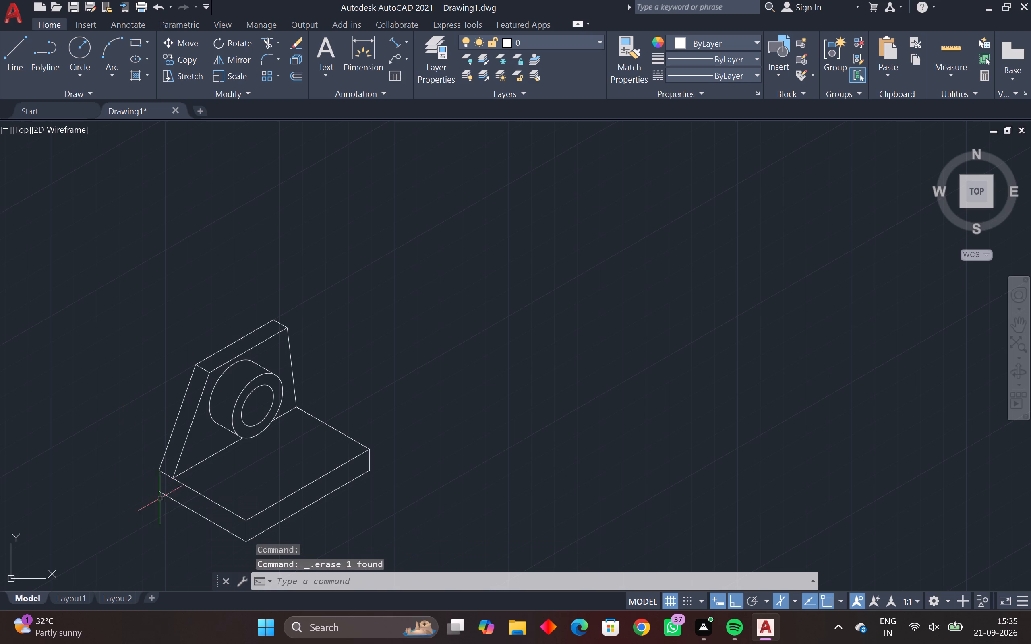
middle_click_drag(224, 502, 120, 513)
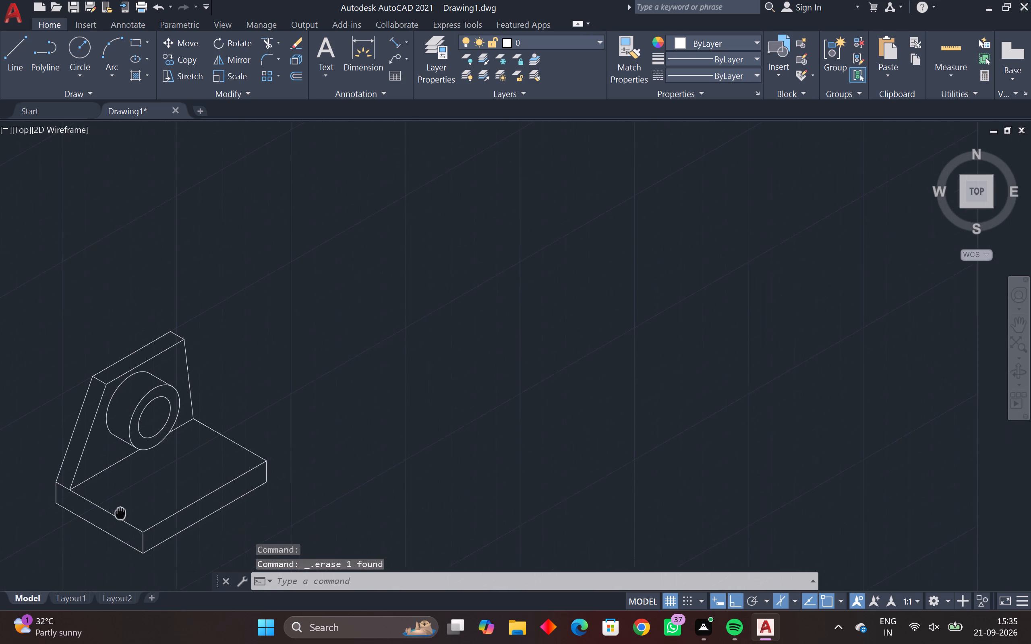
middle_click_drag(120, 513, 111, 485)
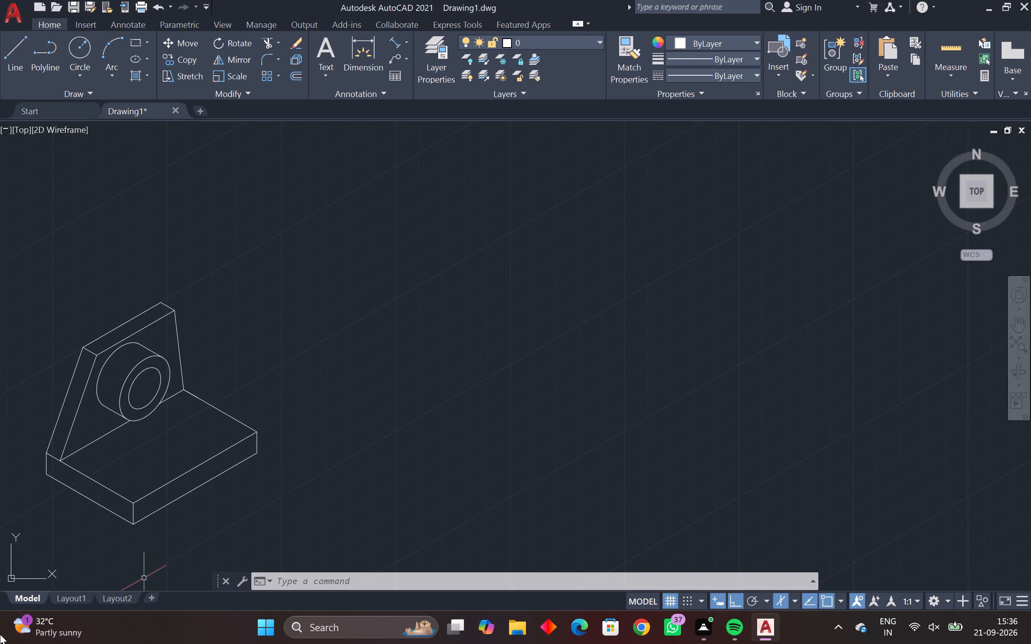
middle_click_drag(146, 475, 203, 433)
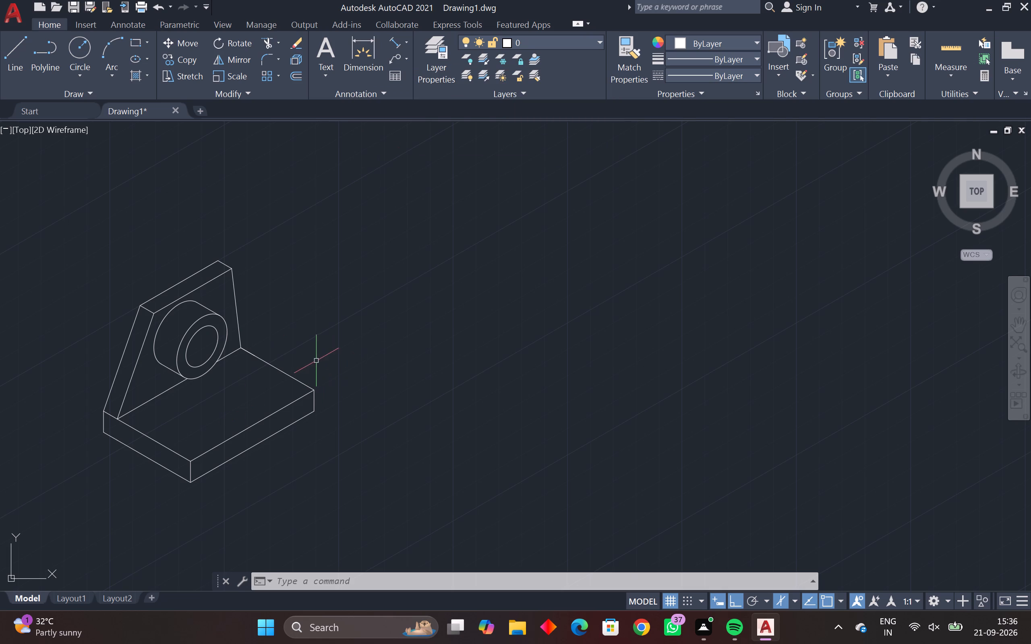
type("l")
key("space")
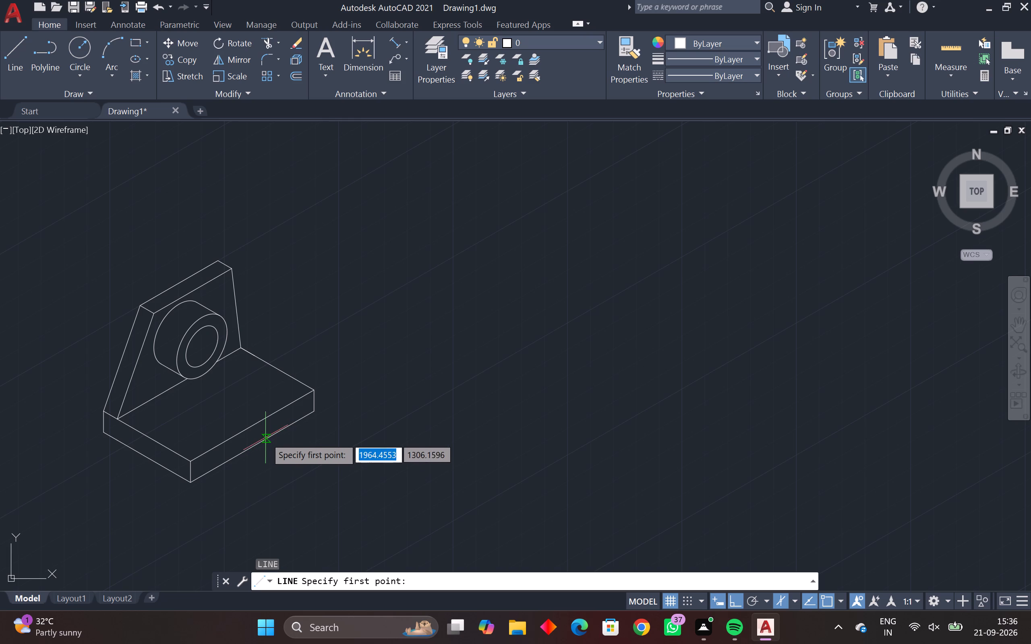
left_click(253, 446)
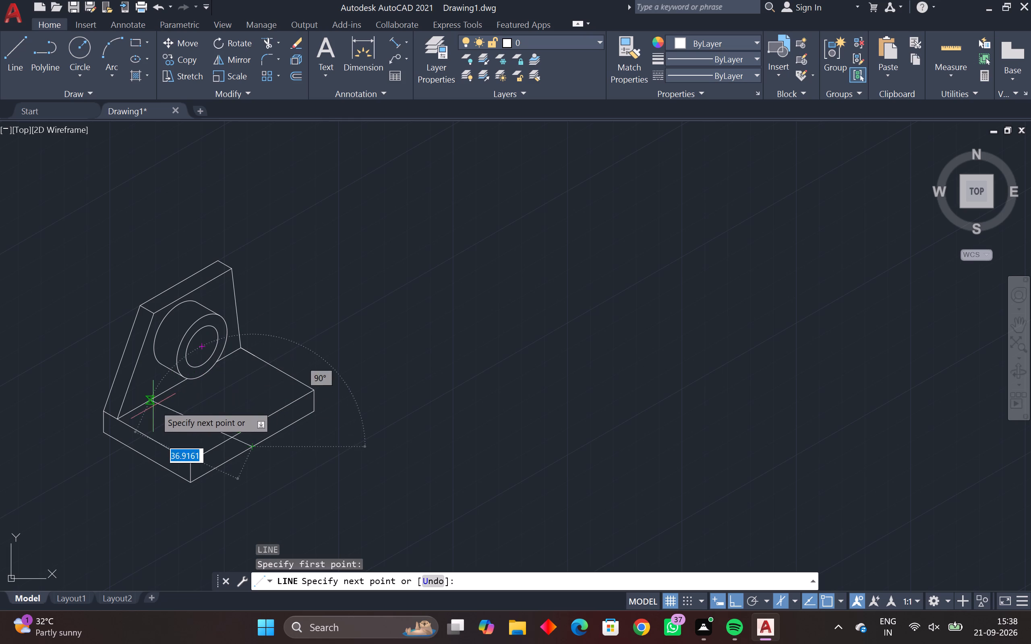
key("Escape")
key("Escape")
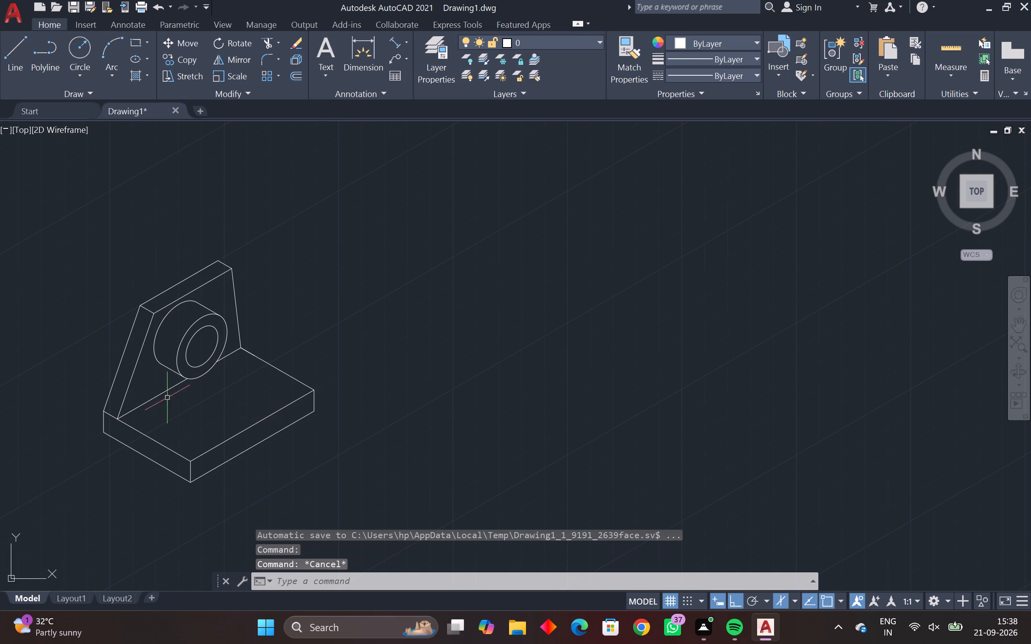
Draw a 38-unit vertical line up from the foot of the upright's front slanted edge.
key("l")
key("space")
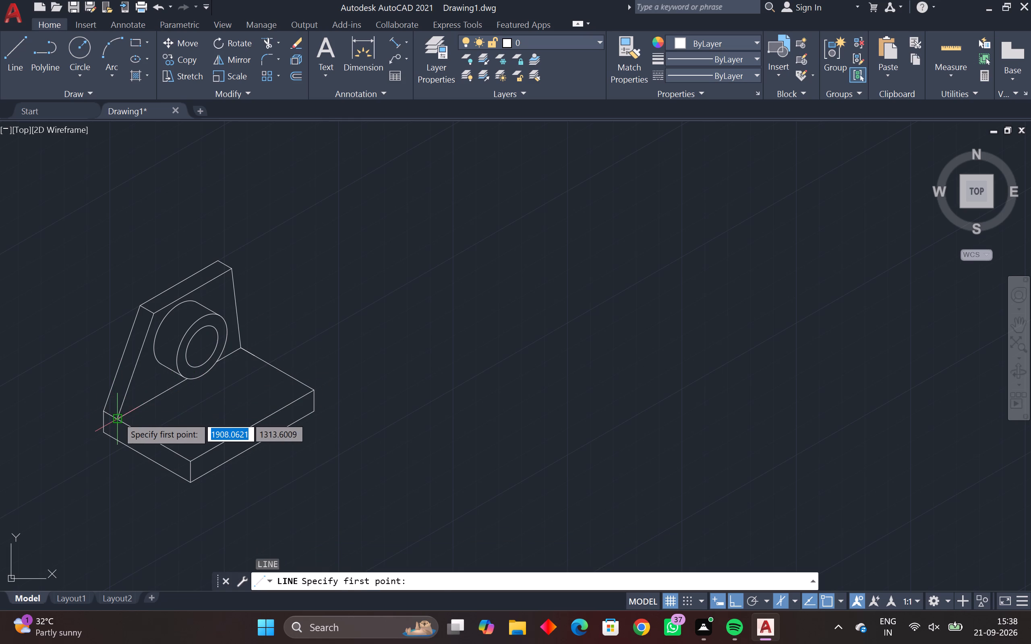
left_click(118, 417)
type("38")
key("Return")
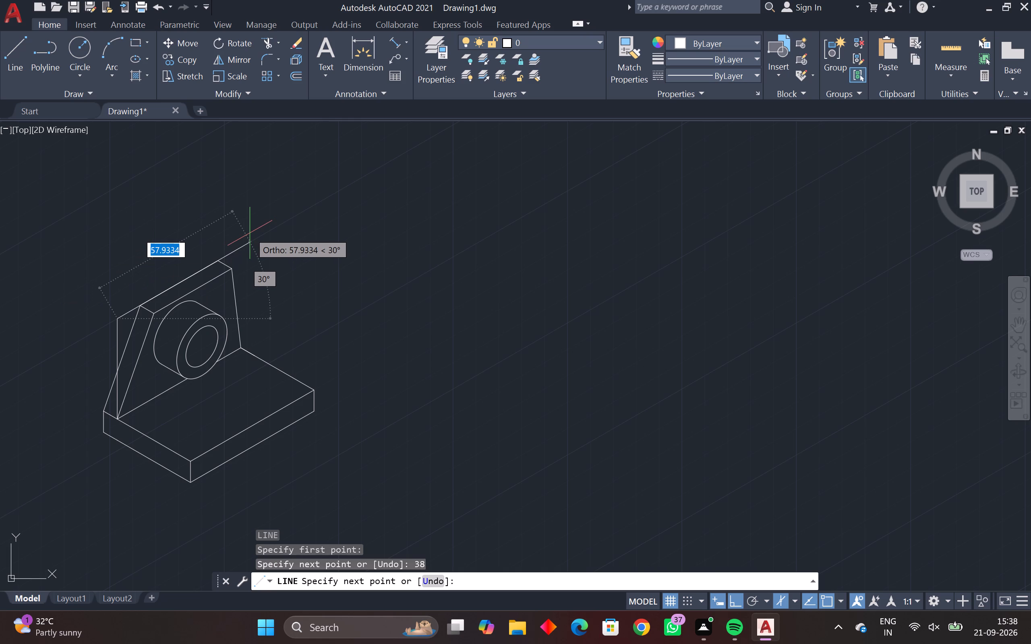
Continue the line at 30° from the top of the 38-unit vertical, along the upright's top back edge and past its far corner.
scroll(233, 252, "up", 3)
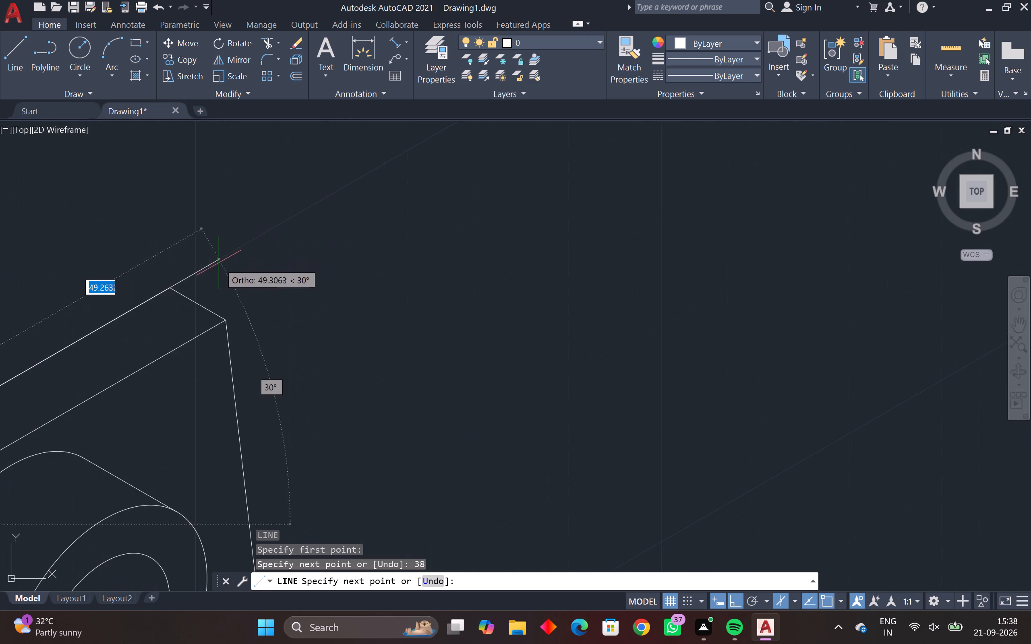
scroll(197, 281, "up", 1)
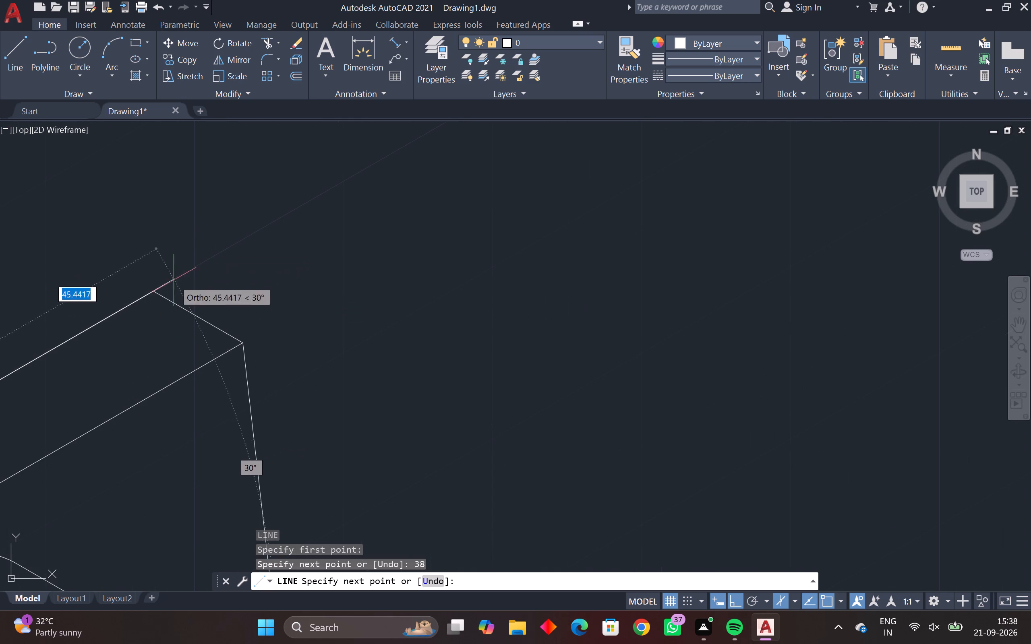
scroll(103, 315, "up", 2)
middle_click_drag(102, 311, 357, 201)
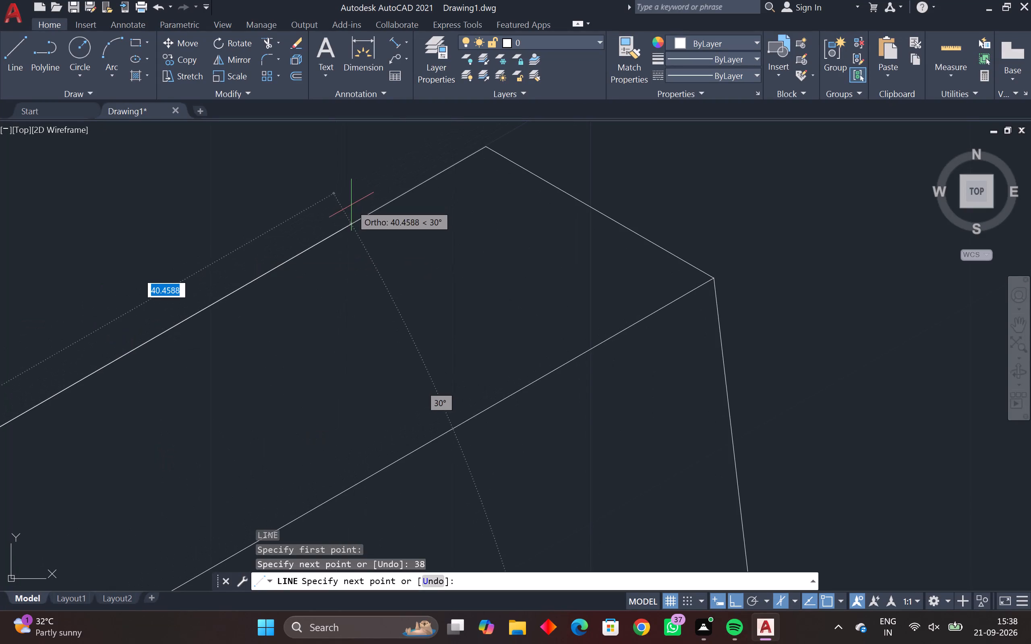
scroll(609, 120, "down", 3)
middle_click_drag(603, 154, 593, 183)
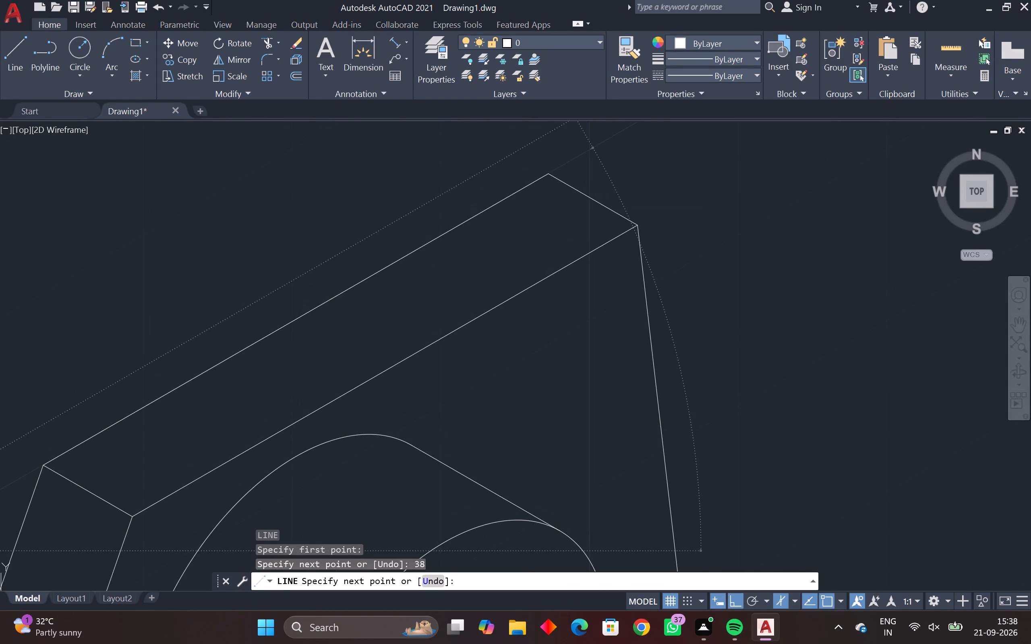
scroll(601, 174, "down", 2)
middle_click_drag(602, 174, 534, 224)
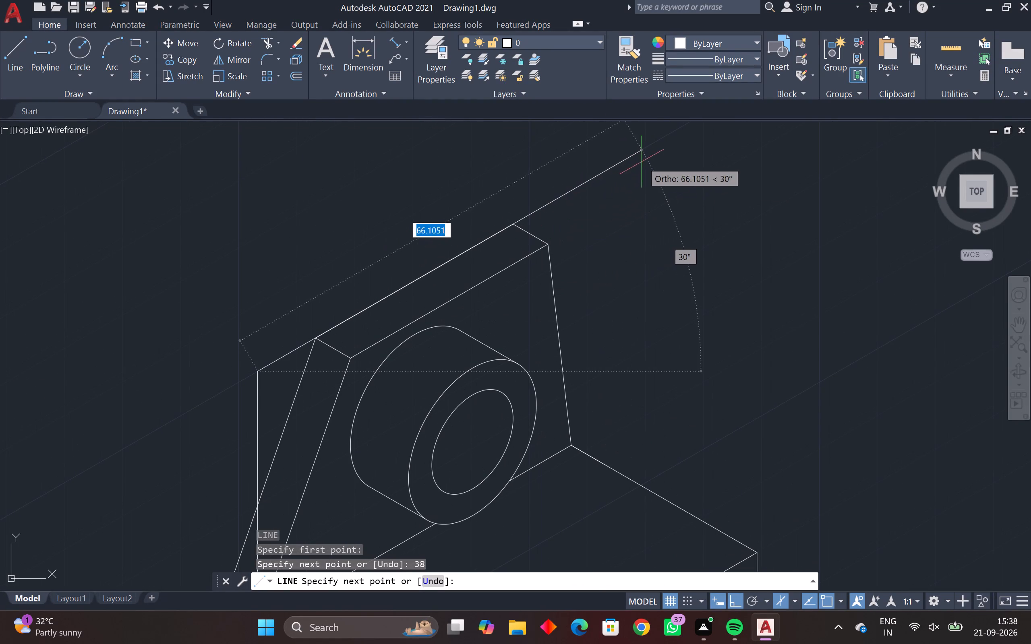
left_click(610, 186)
key("Escape")
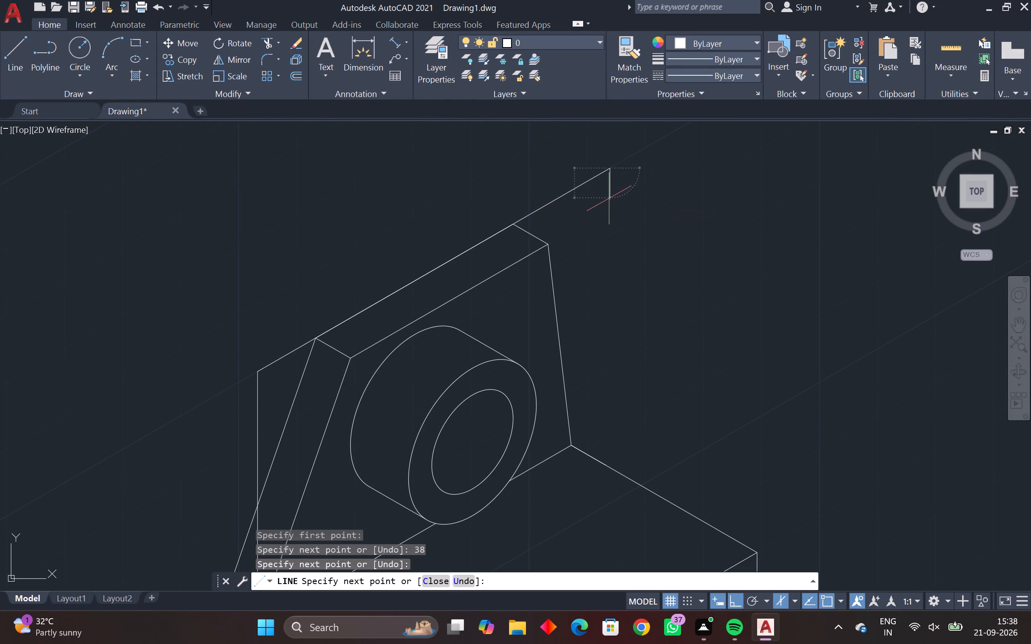
Erase the upright's two slanted edges above the base corner and the single slanted edge on its opposite side.
left_click(335, 405)
left_click(292, 407)
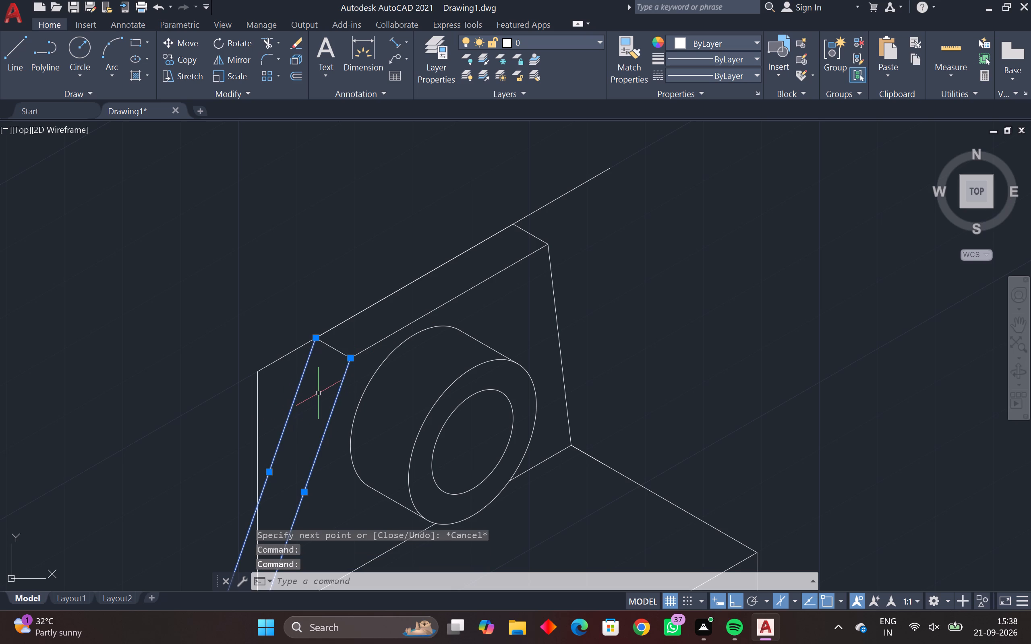
scroll(321, 391, "down", 1)
middle_click_drag(321, 391, 333, 335)
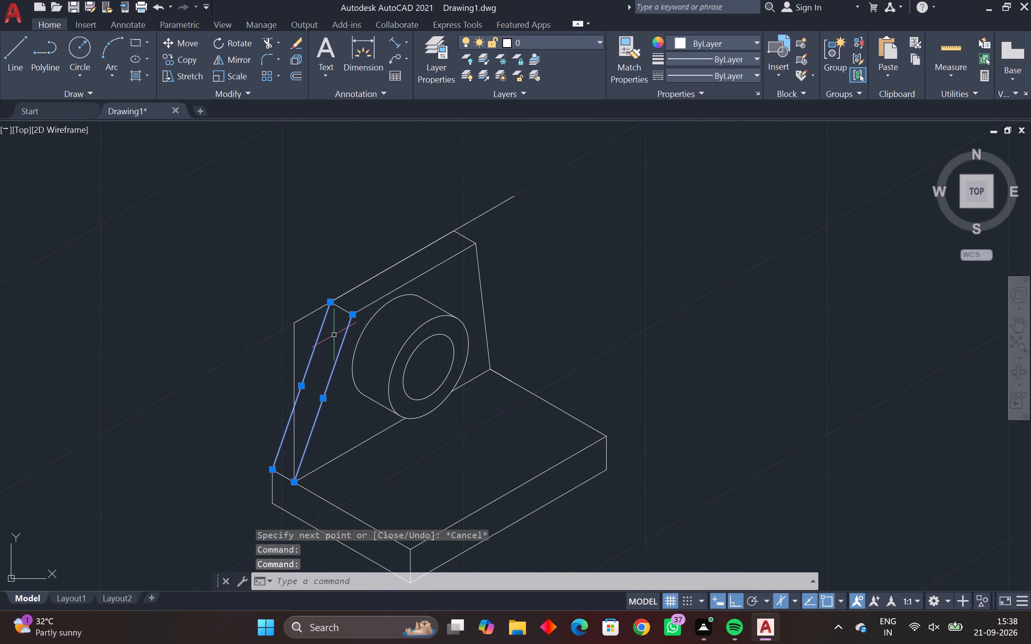
key("Delete")
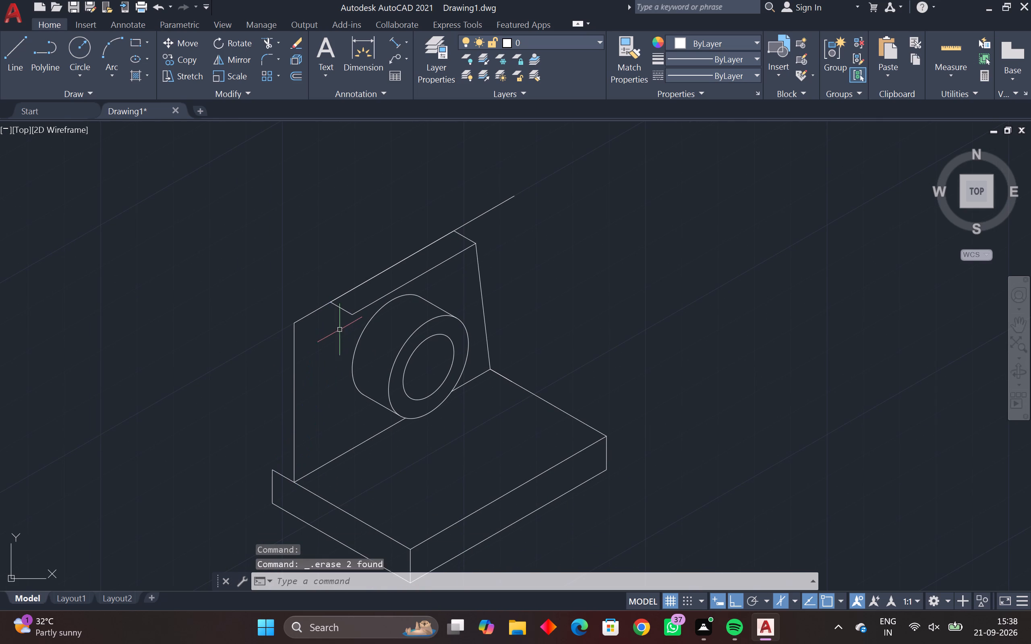
left_click_drag(494, 262, 483, 273)
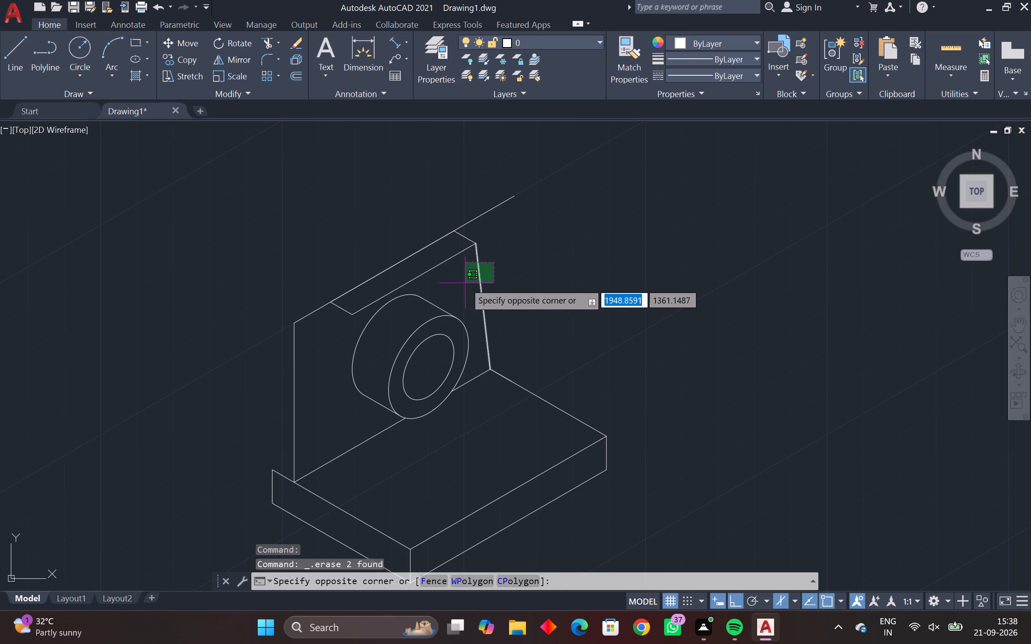
left_click(465, 283)
key("Delete")
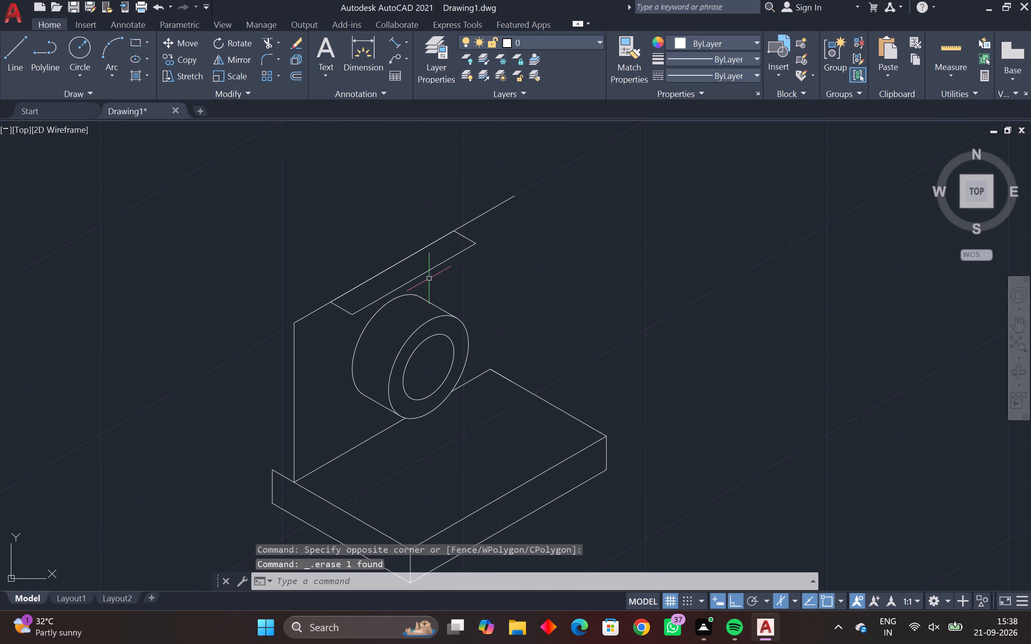
left_click(428, 278)
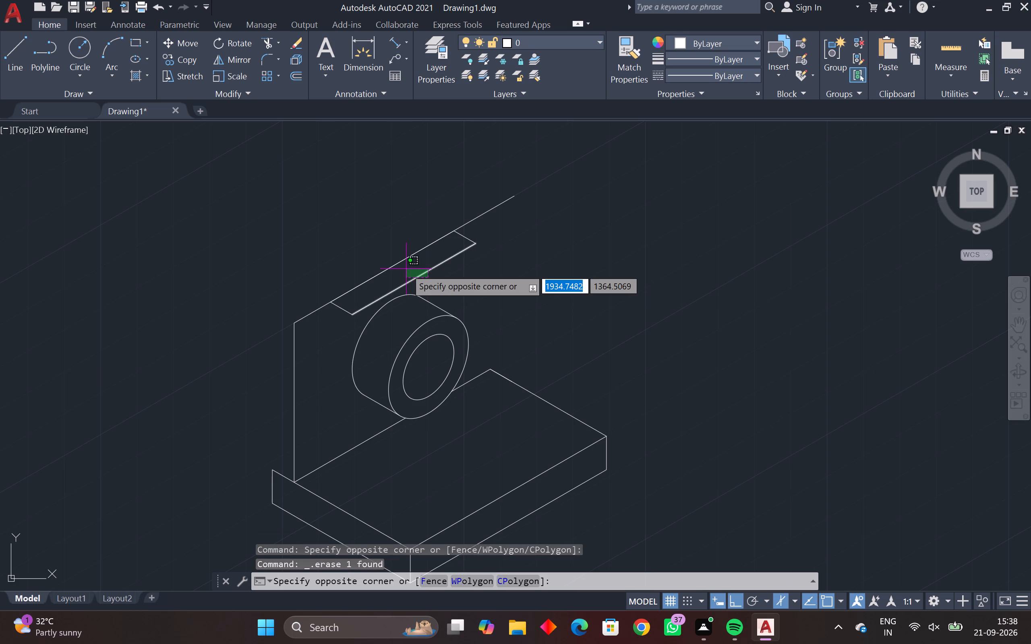
key("Escape")
key("Escape")
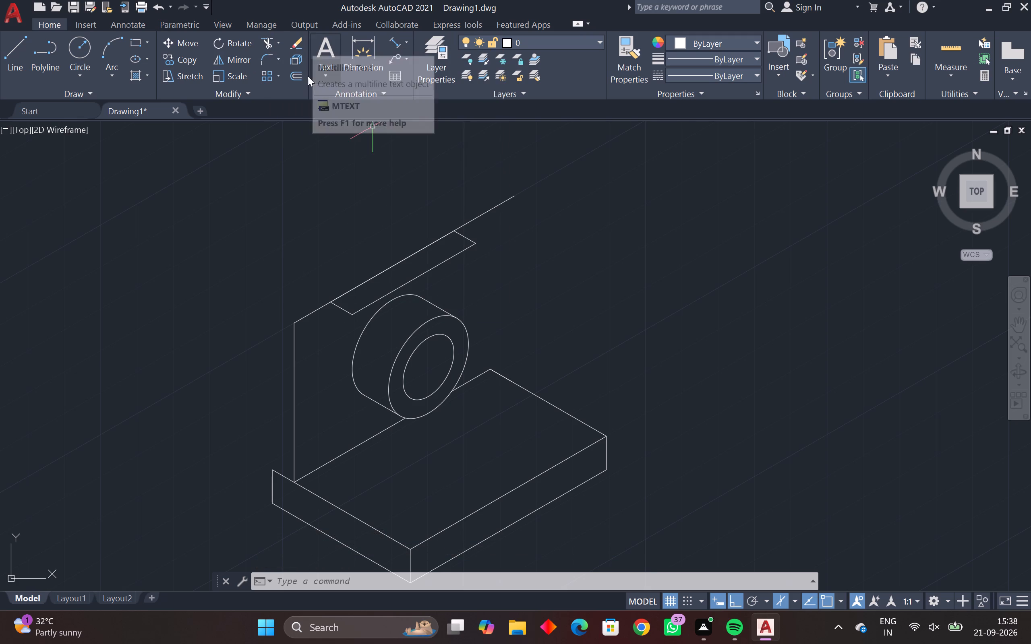
Trim the 30° line at both ends where it extends beyond the upright's top face outline.
left_click(266, 39)
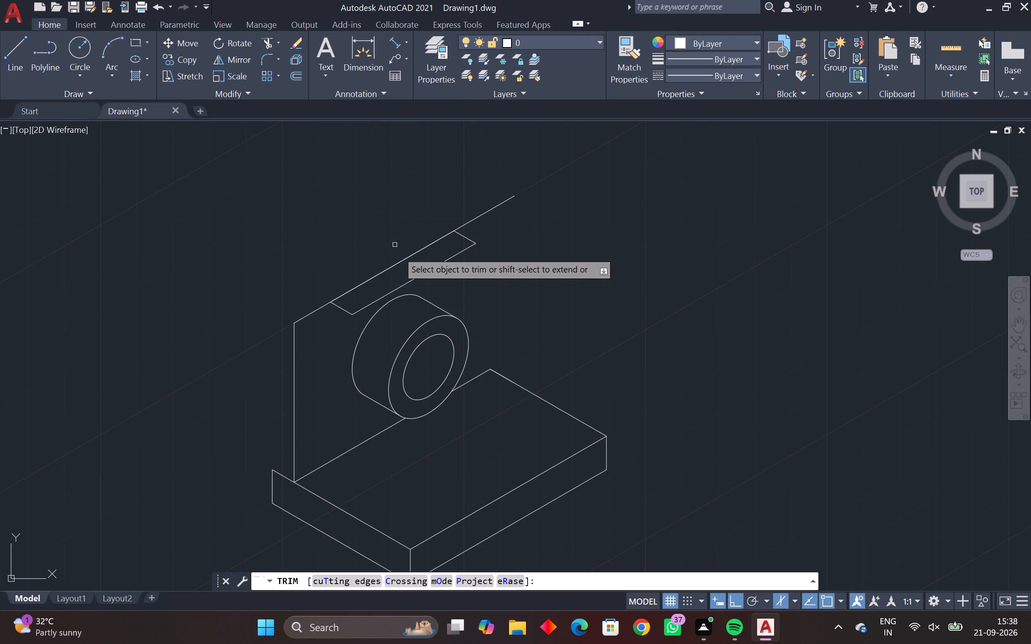
left_click(484, 215)
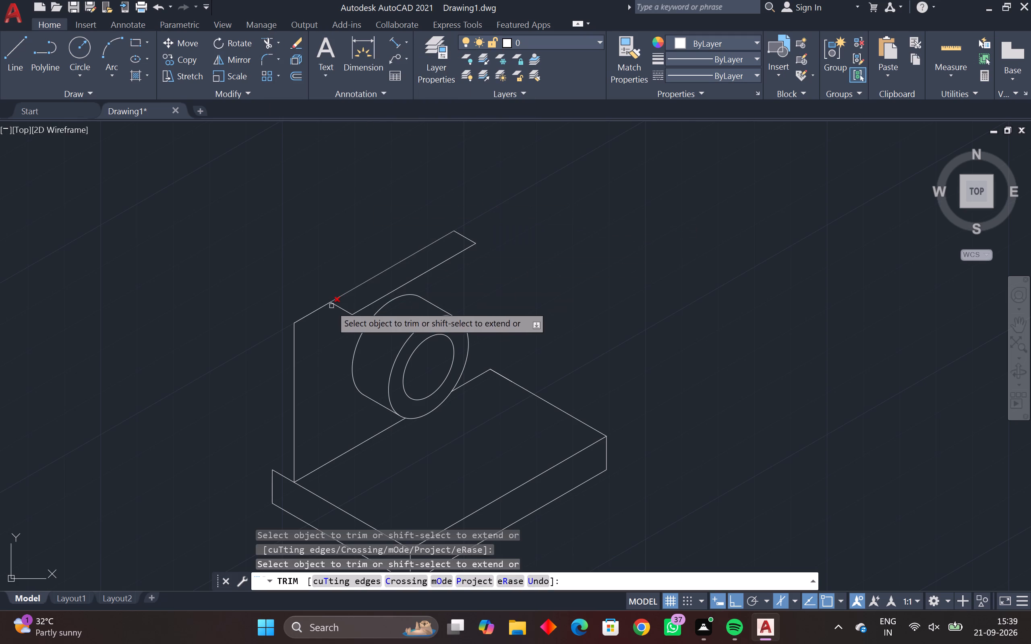
left_click(318, 308)
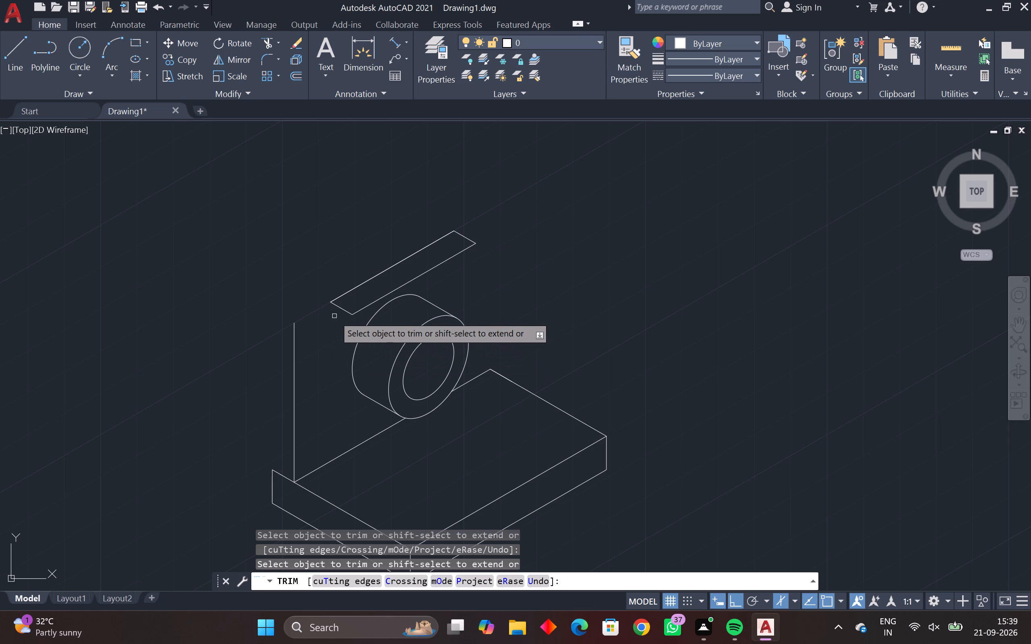
key("Escape")
key("Escape")
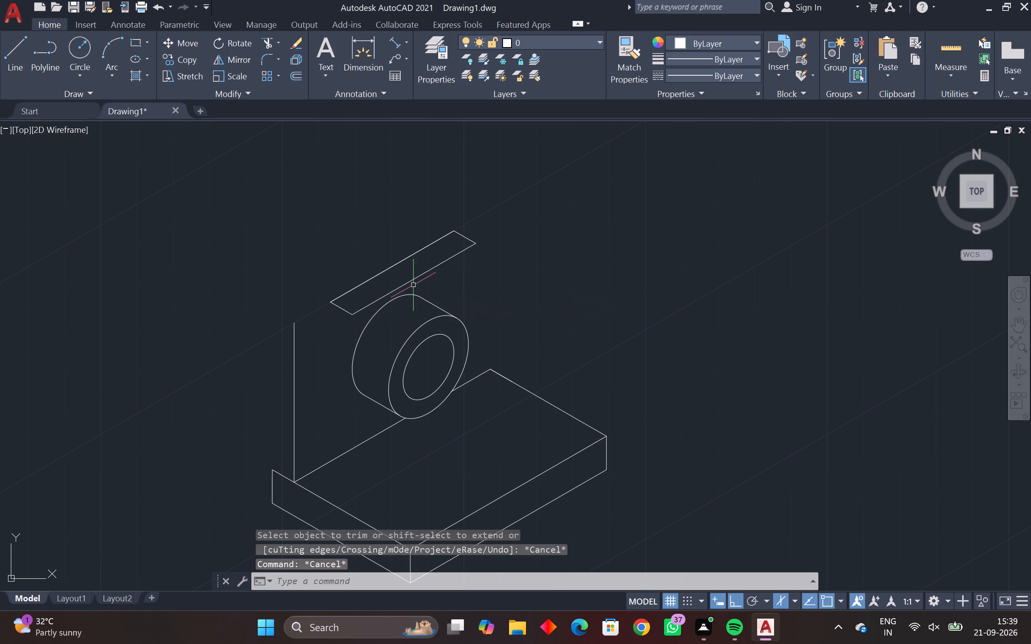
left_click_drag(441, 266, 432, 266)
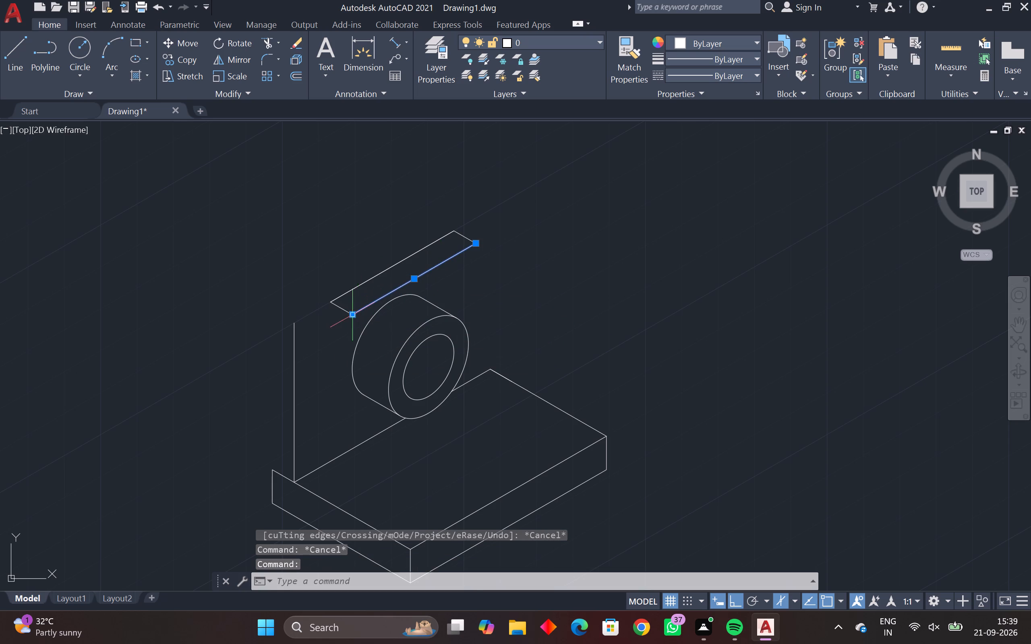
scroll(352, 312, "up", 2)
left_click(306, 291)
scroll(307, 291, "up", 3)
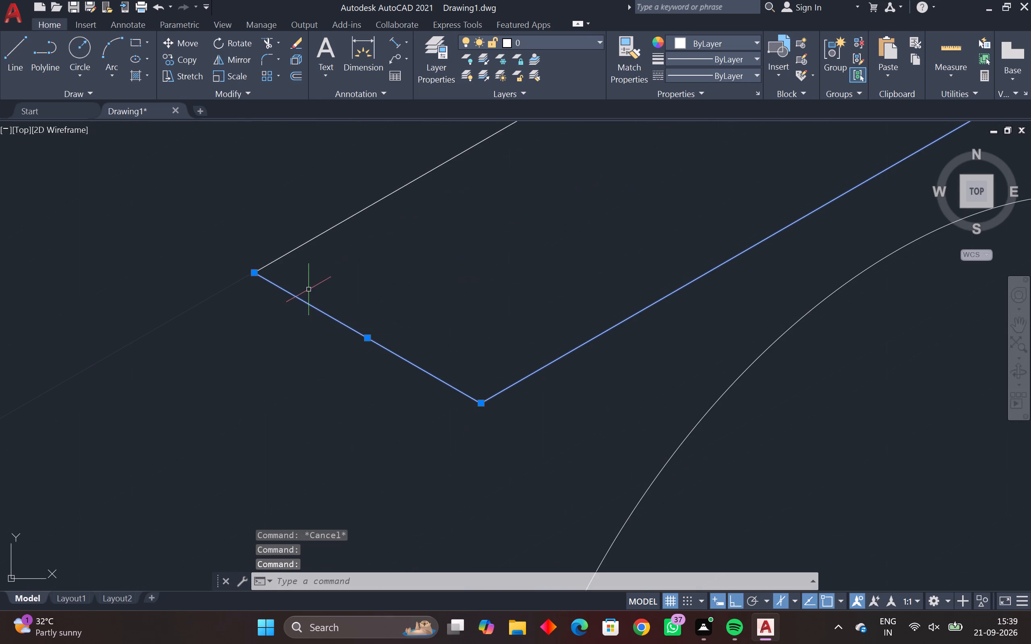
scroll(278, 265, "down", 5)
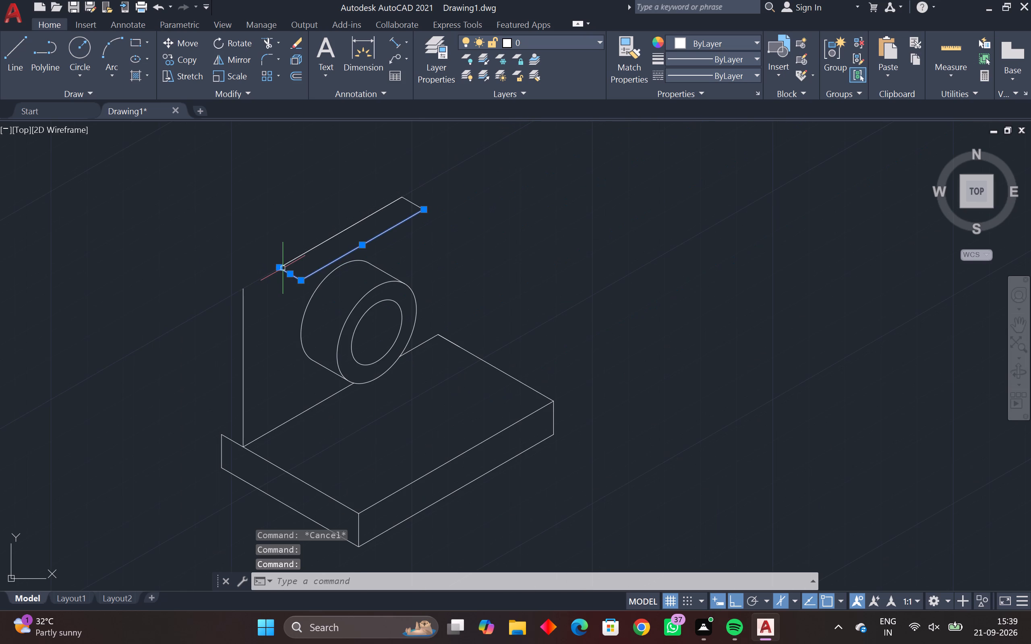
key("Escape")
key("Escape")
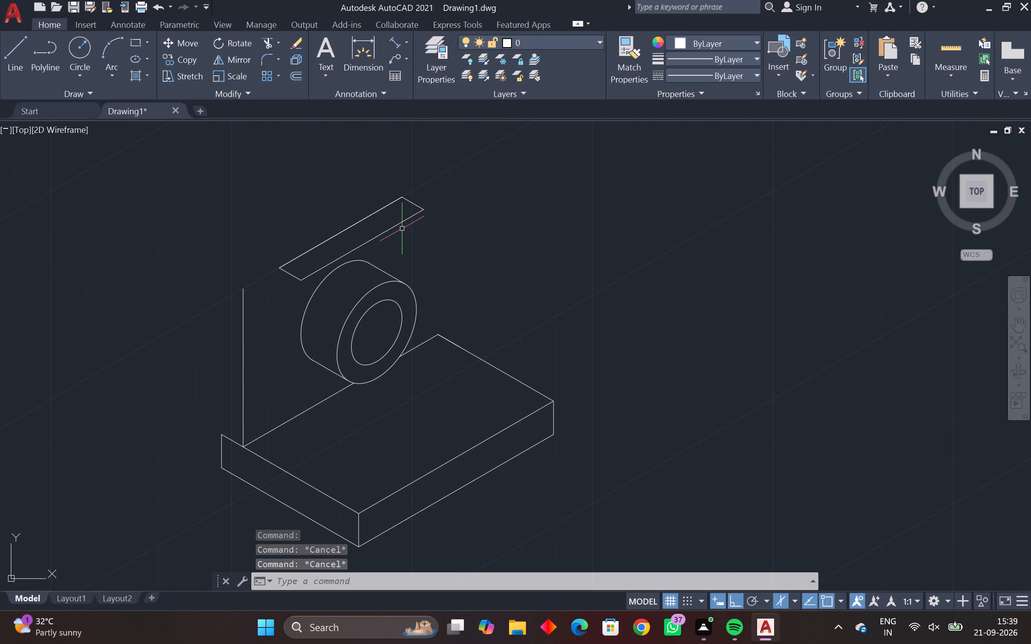
Move the upright's top face outline away from the part into clear space, using its front edge's midpoint as base point.
left_click_drag(402, 228, 389, 223)
left_click(319, 199)
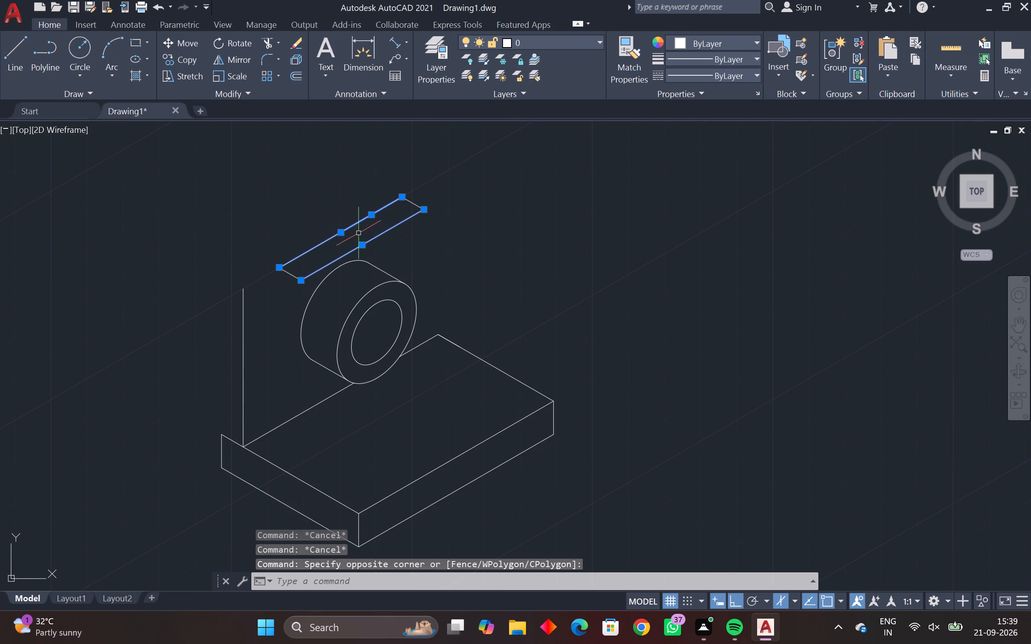
left_click_drag(413, 199, 403, 207)
left_click(361, 227)
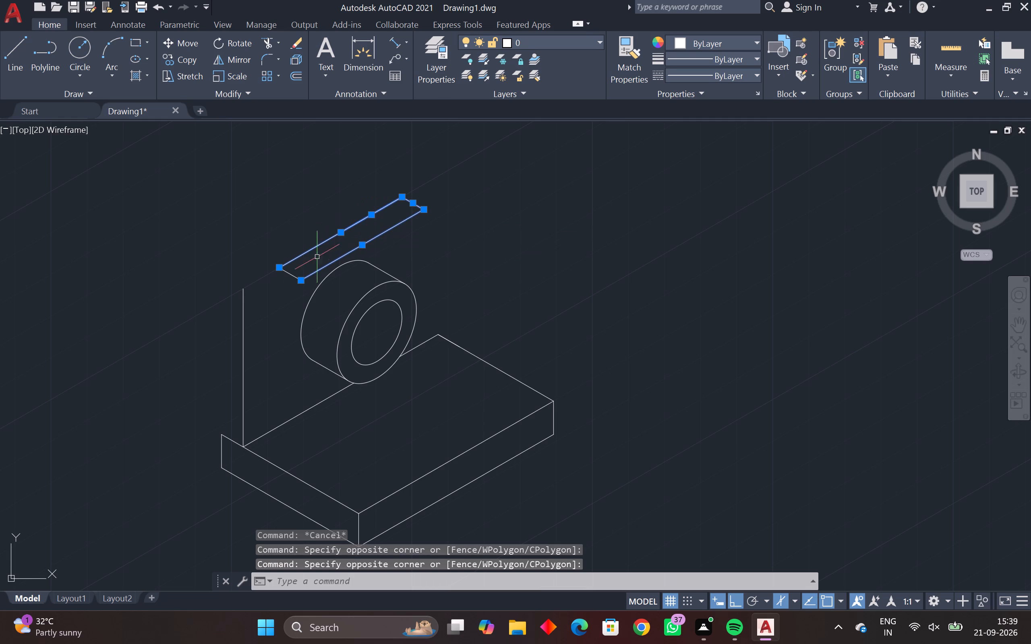
left_click_drag(306, 272, 293, 279)
left_click(280, 285)
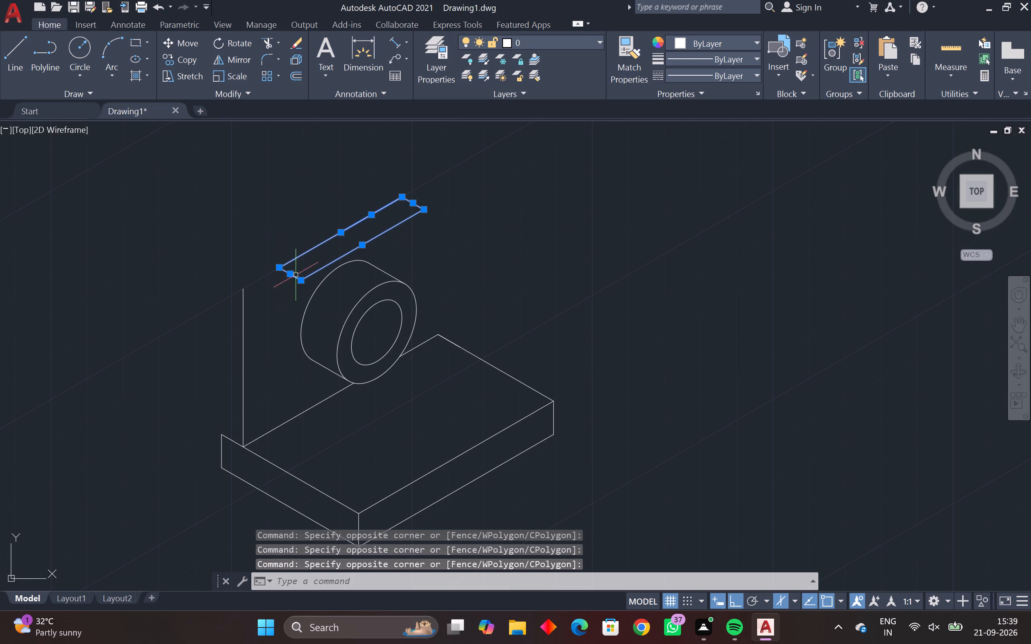
key("m")
key("space")
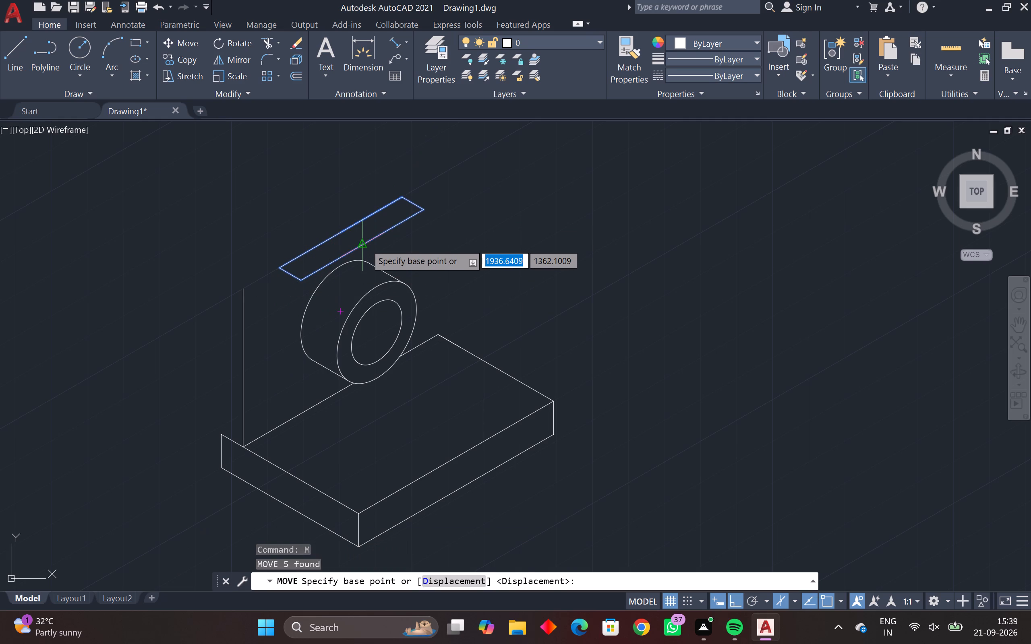
left_click(365, 244)
middle_click_drag(688, 175, 483, 362)
left_click(666, 275)
key("Escape")
key("Escape")
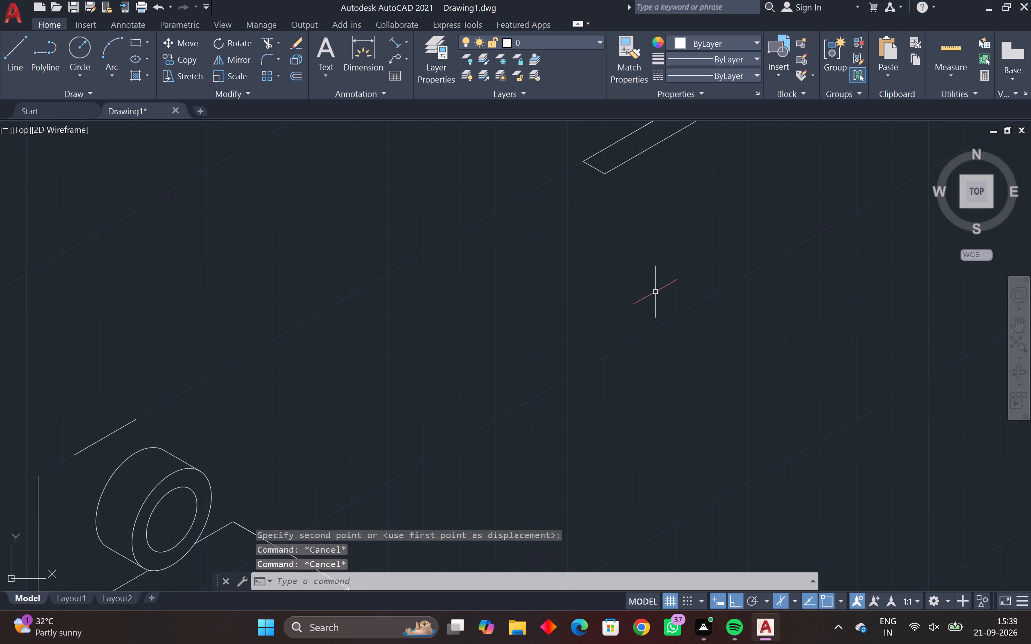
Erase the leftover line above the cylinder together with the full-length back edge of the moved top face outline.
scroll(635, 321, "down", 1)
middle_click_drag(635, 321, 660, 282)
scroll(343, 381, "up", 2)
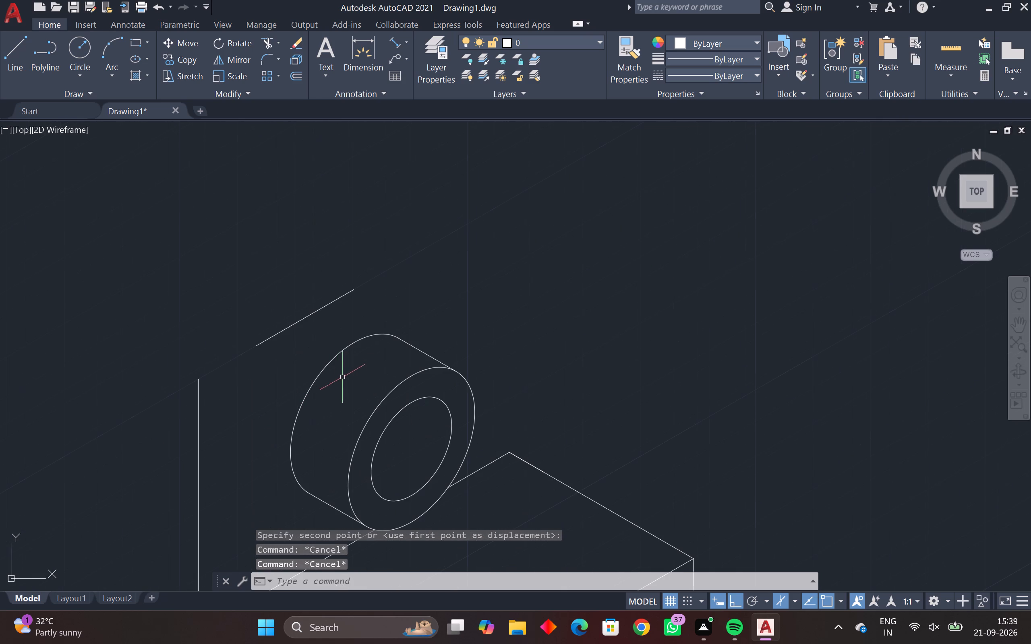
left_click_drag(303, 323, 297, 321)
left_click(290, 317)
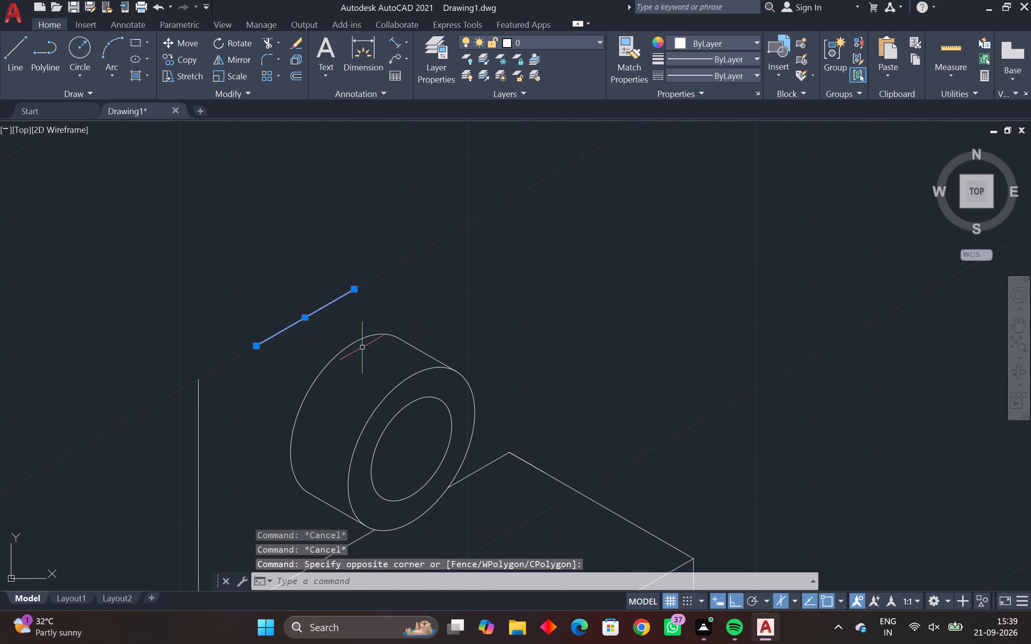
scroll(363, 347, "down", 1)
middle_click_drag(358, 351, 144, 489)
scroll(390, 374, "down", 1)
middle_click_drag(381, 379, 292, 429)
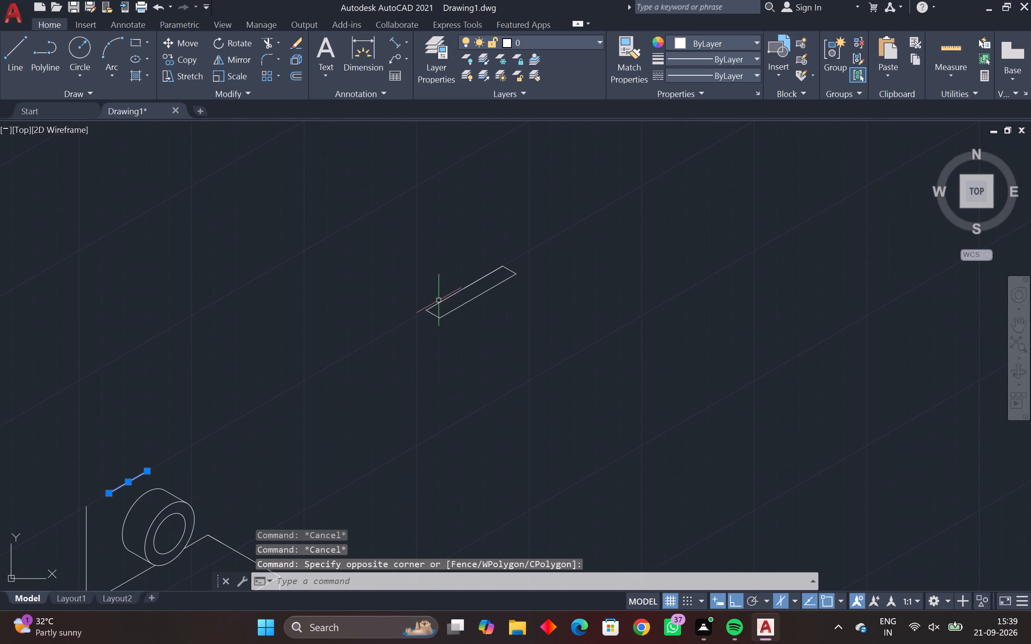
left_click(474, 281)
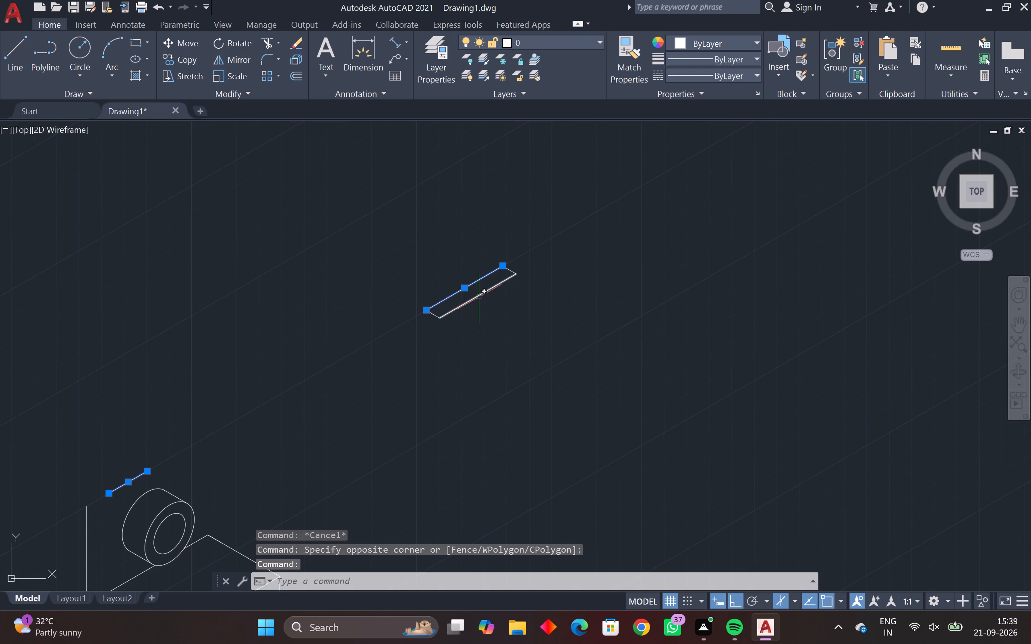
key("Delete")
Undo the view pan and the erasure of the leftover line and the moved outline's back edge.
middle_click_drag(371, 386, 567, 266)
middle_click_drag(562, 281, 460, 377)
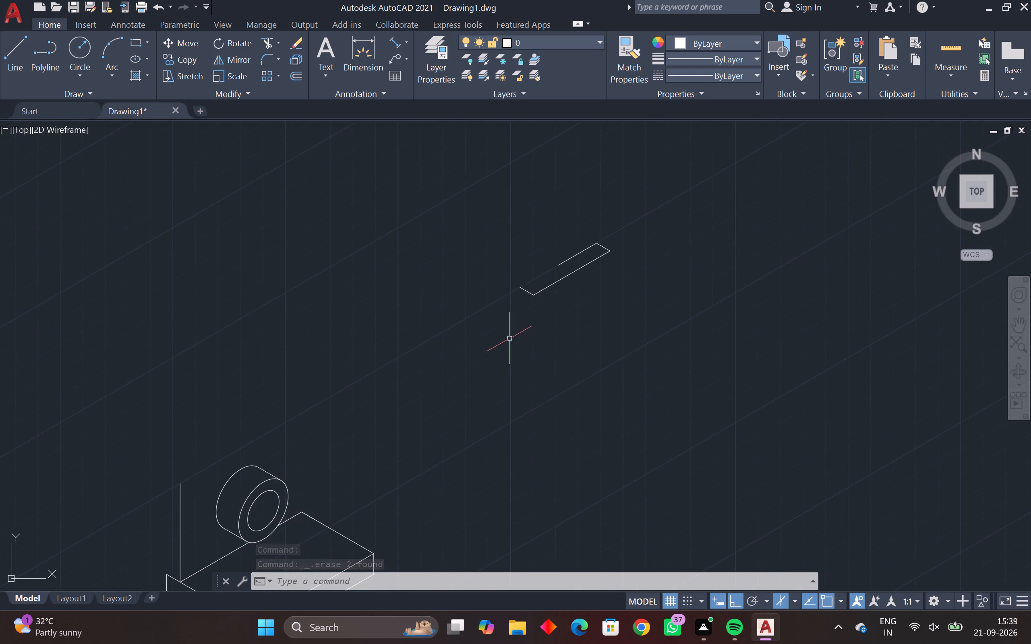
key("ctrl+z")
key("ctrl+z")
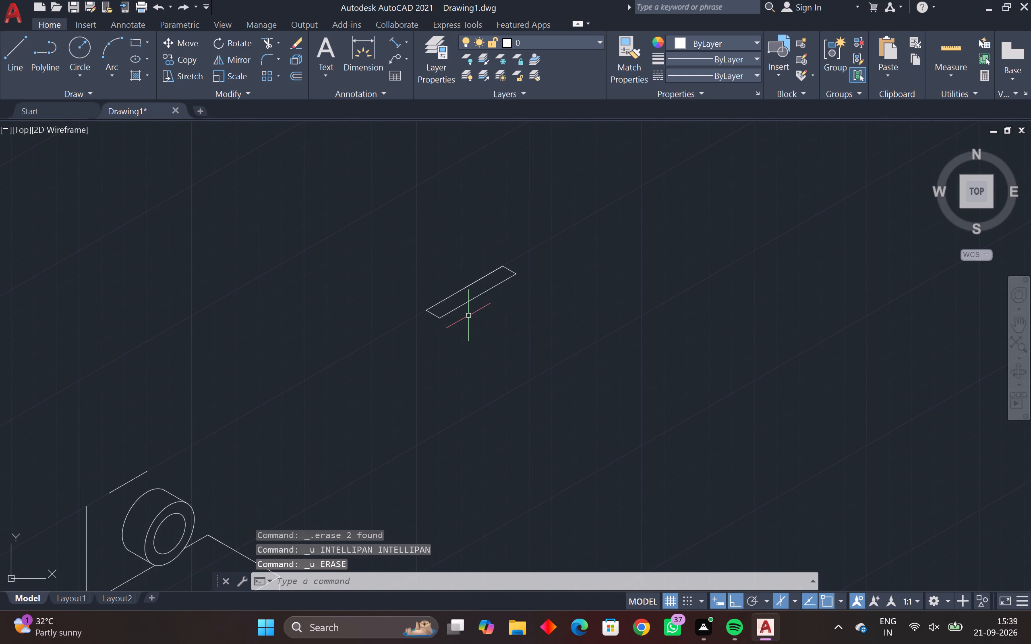
Erase only the full-length back edge line of the moved top face outline.
left_click(482, 279)
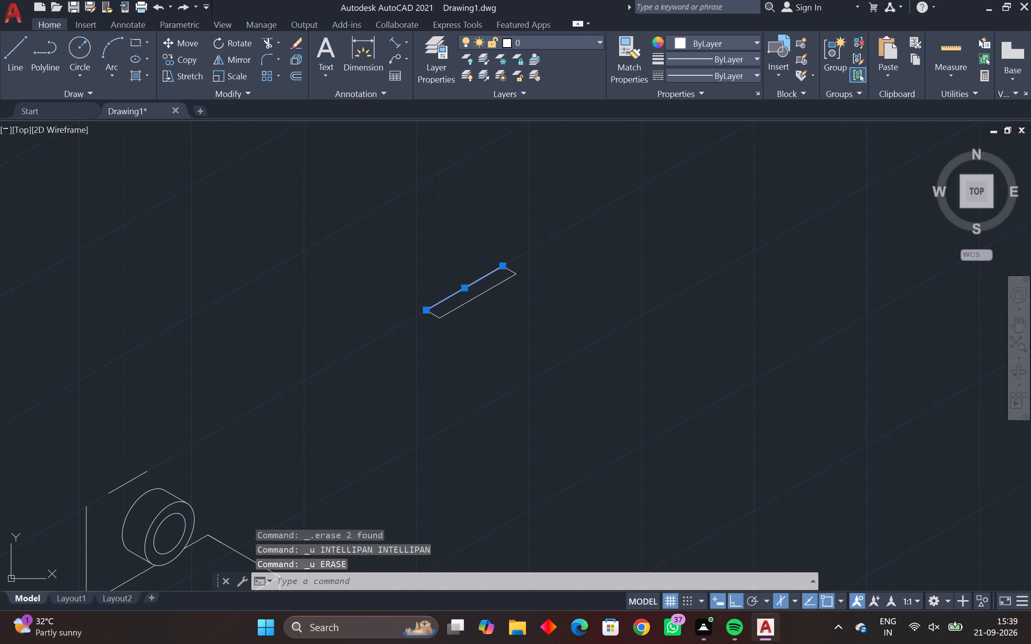
key("Delete")
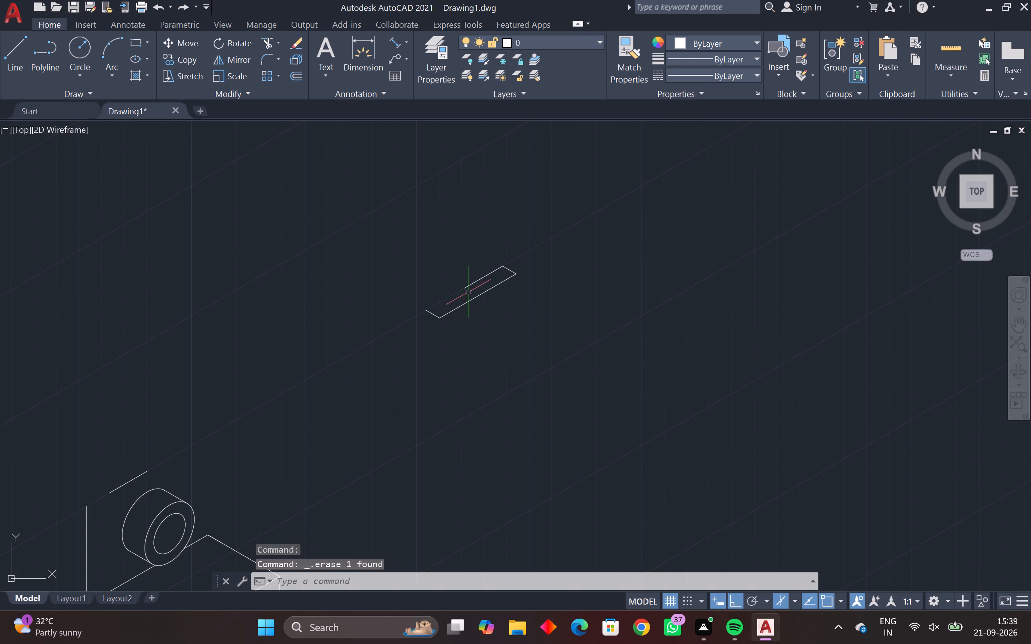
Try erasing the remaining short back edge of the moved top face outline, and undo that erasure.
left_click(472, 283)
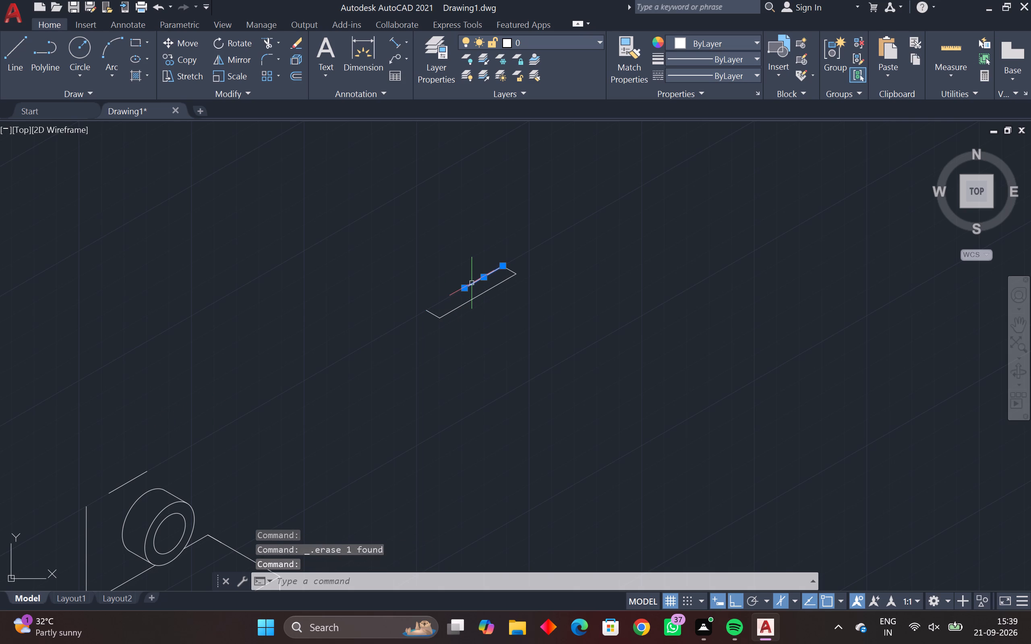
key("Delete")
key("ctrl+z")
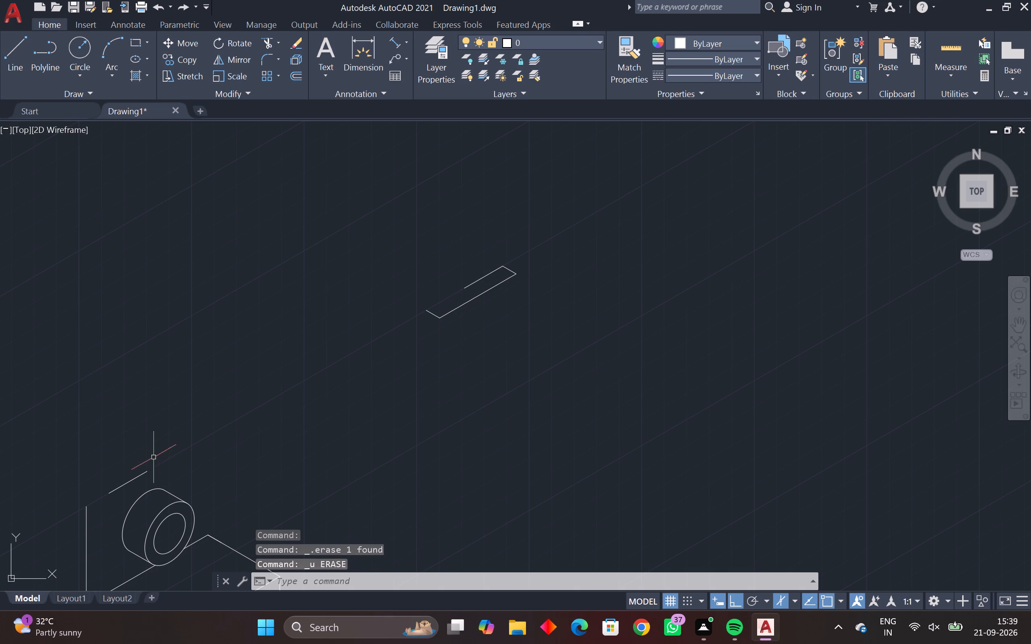
Move the leftover line above the cylinder by its upper endpoint onto the open end of the outline's short back edge, closing the outline.
left_click(135, 483)
left_click(115, 455)
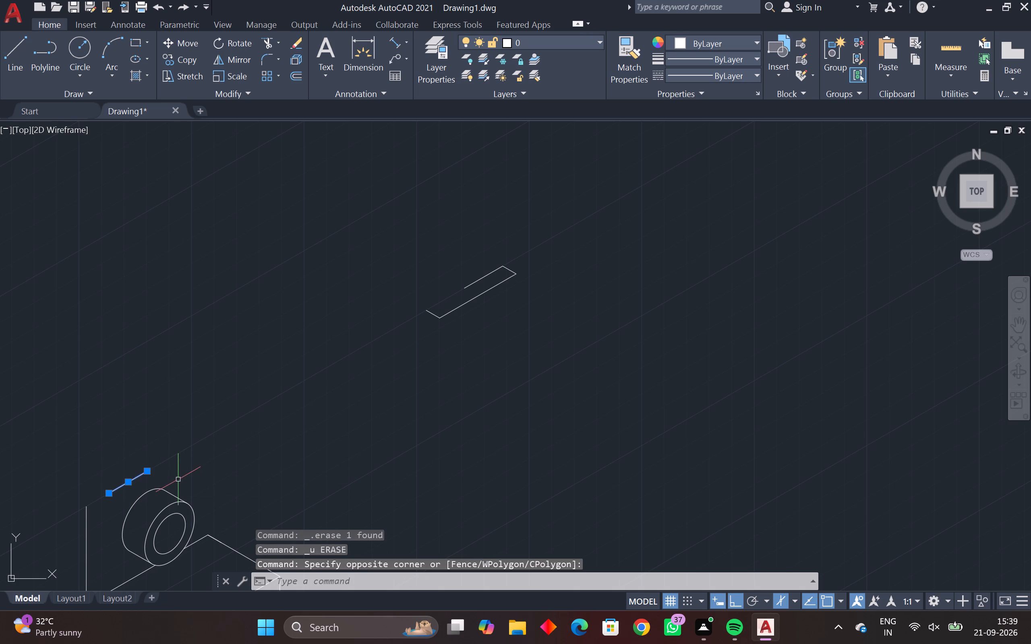
key("m")
key("space")
left_click(147, 473)
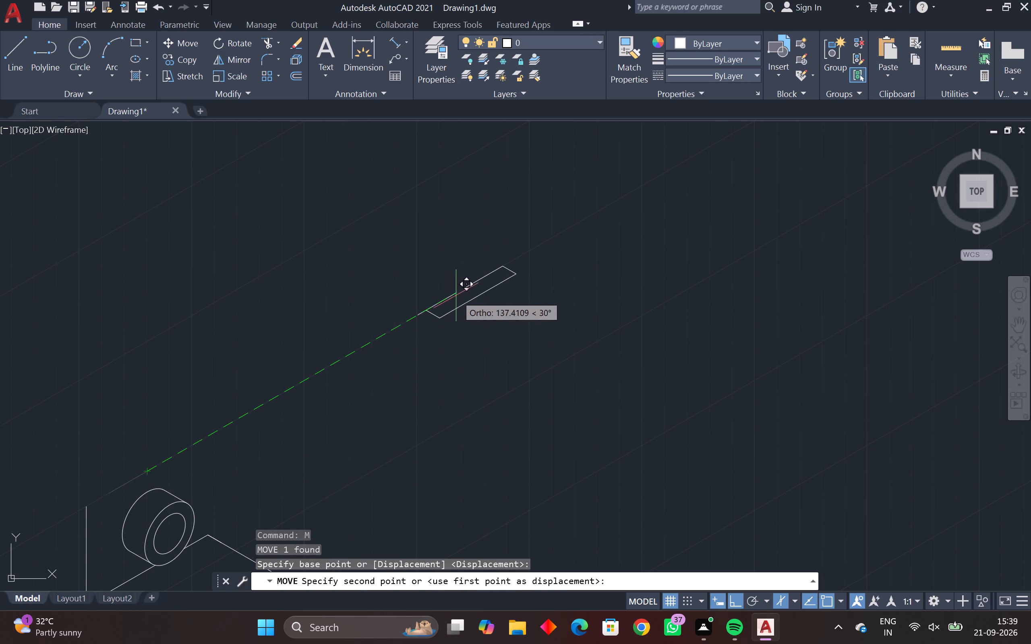
left_click_drag(464, 287, 481, 281)
key("Escape")
key("Escape")
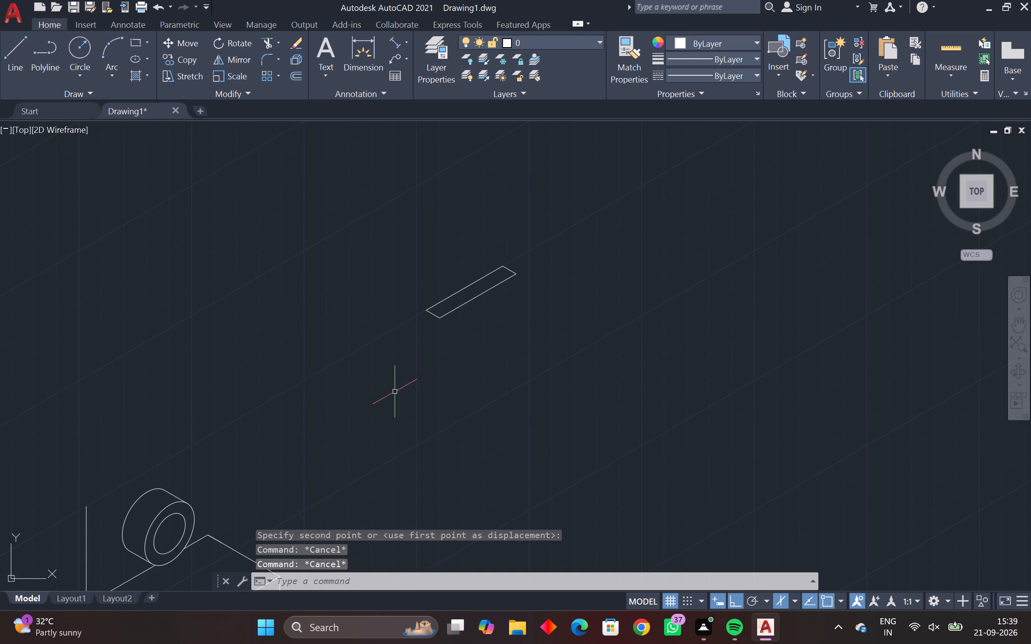
Move the vertical height line by its lower endpoint 27 units along the back edge of the base's top face.
middle_click_drag(327, 420, 617, 308)
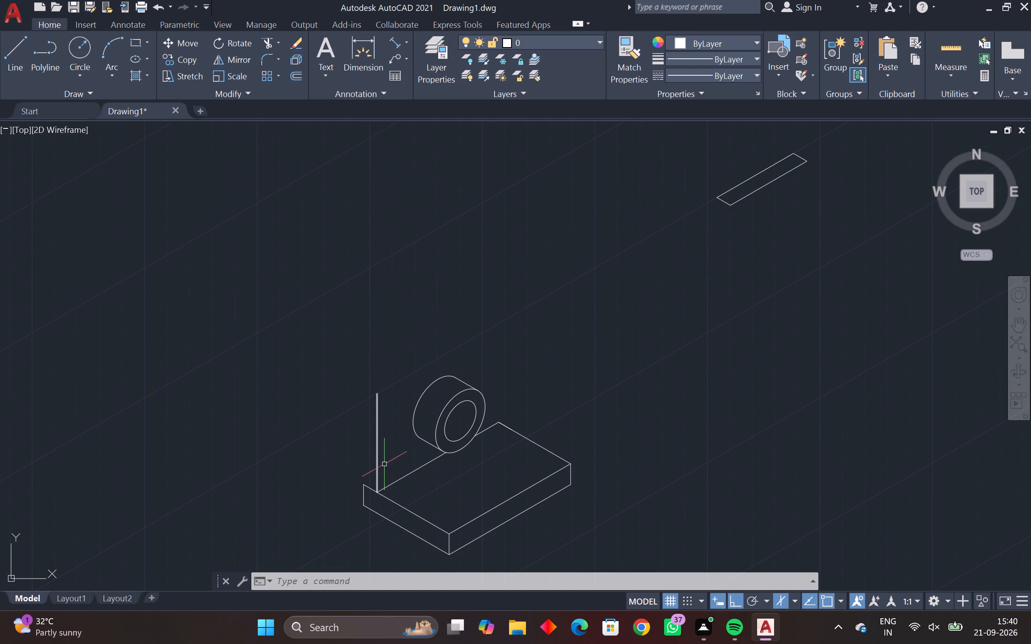
left_click(384, 443)
left_click(373, 445)
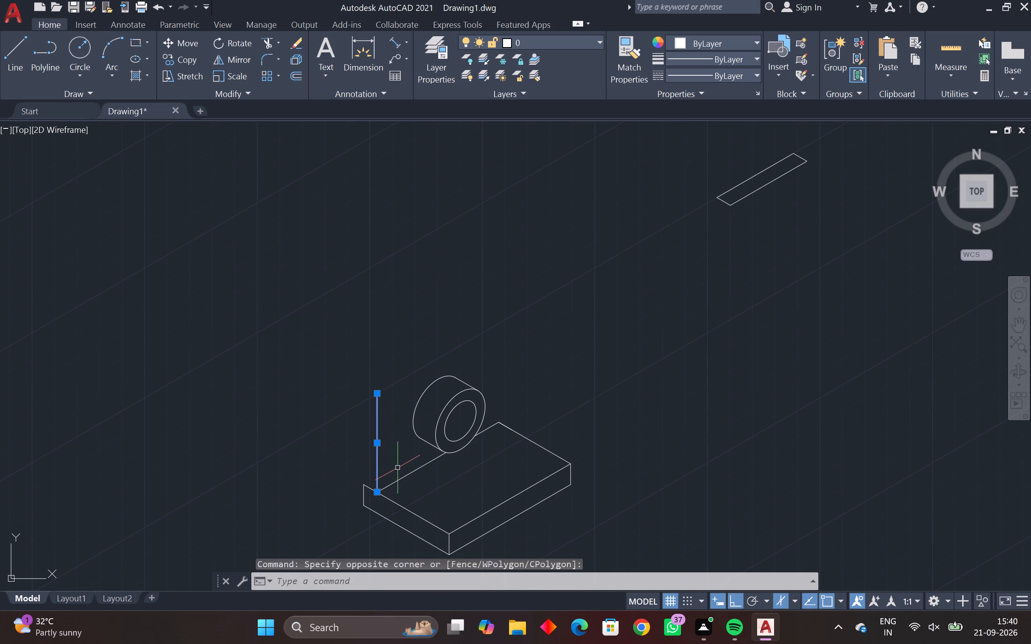
type("m")
key("space")
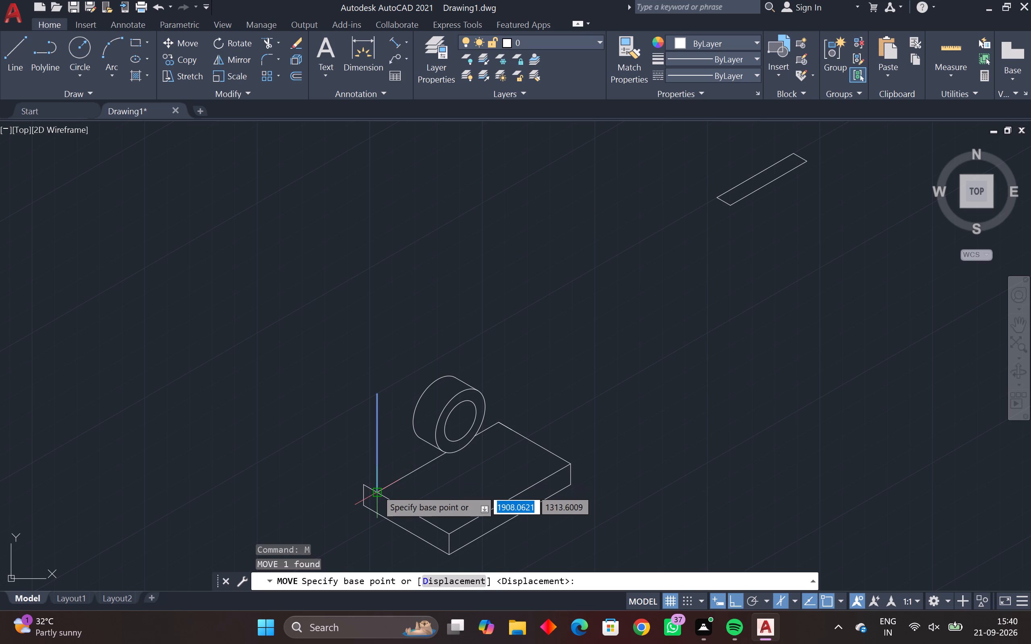
left_click(377, 490)
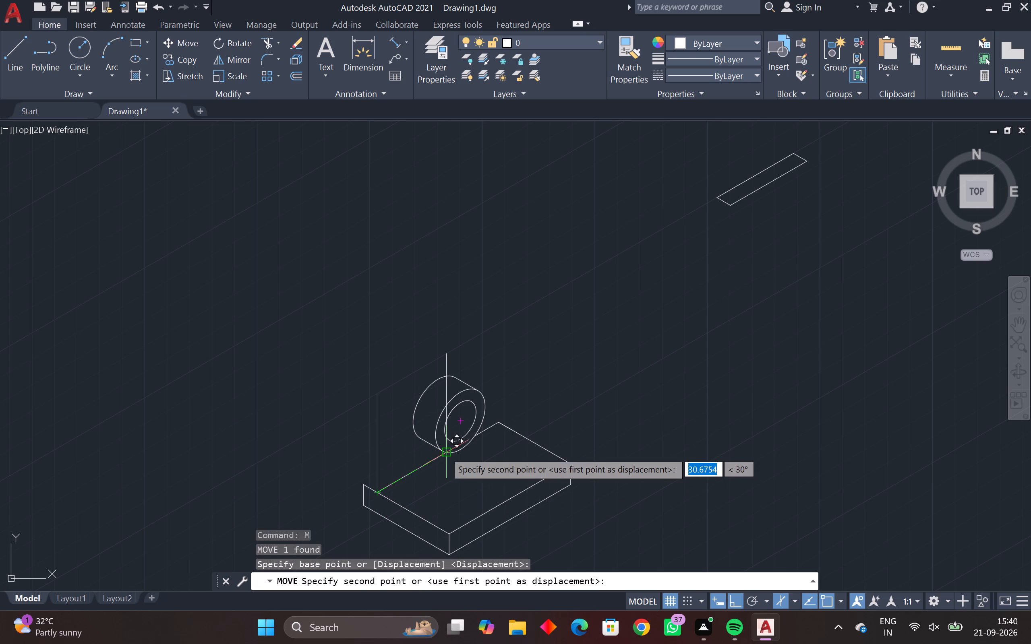
scroll(435, 456, "up", 1)
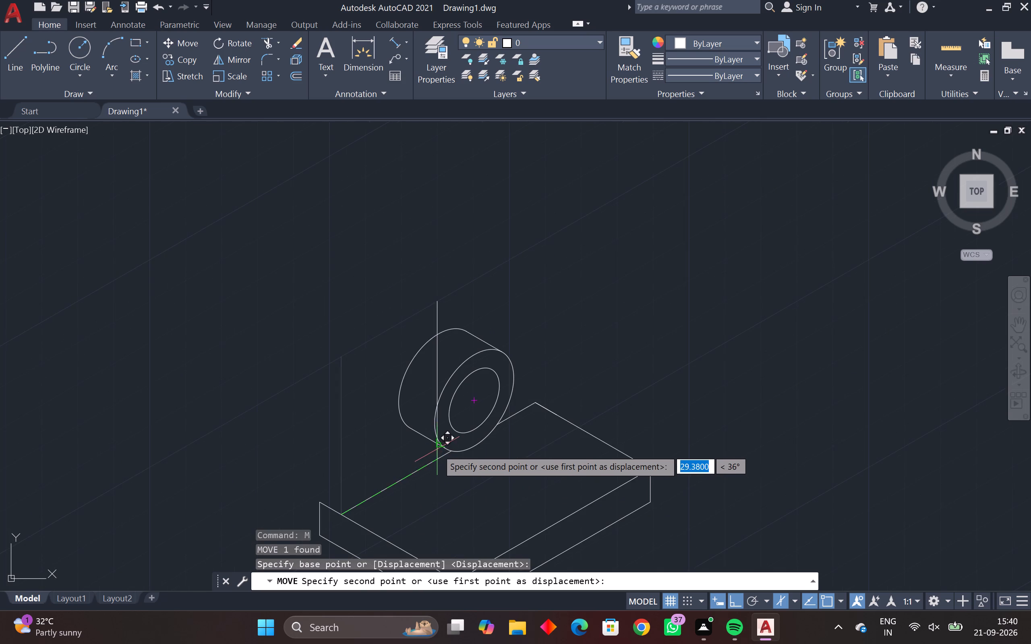
scroll(437, 449, "up", 2)
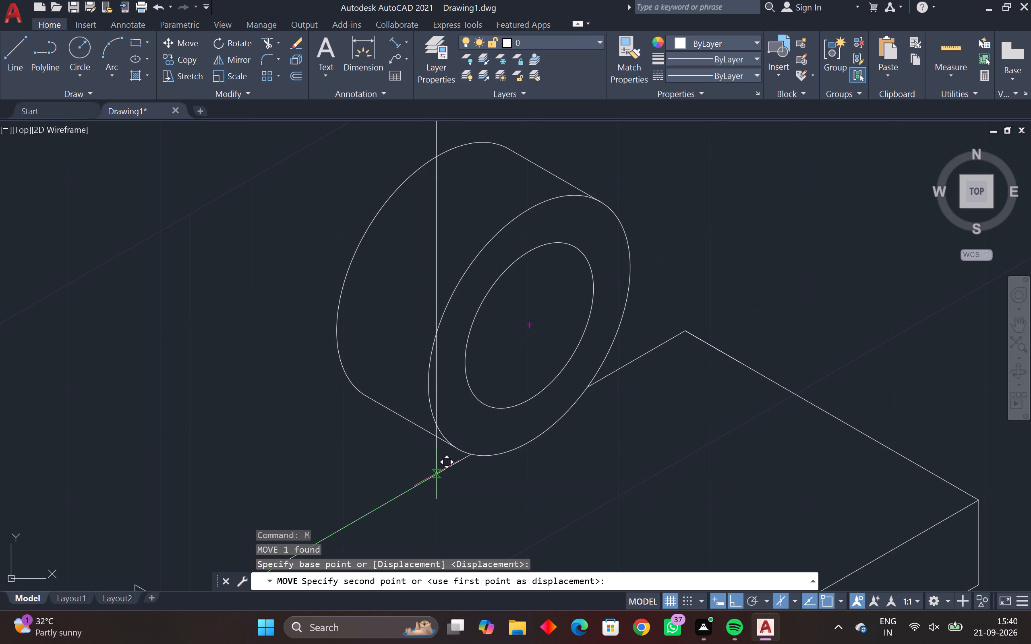
type("27")
key("Return")
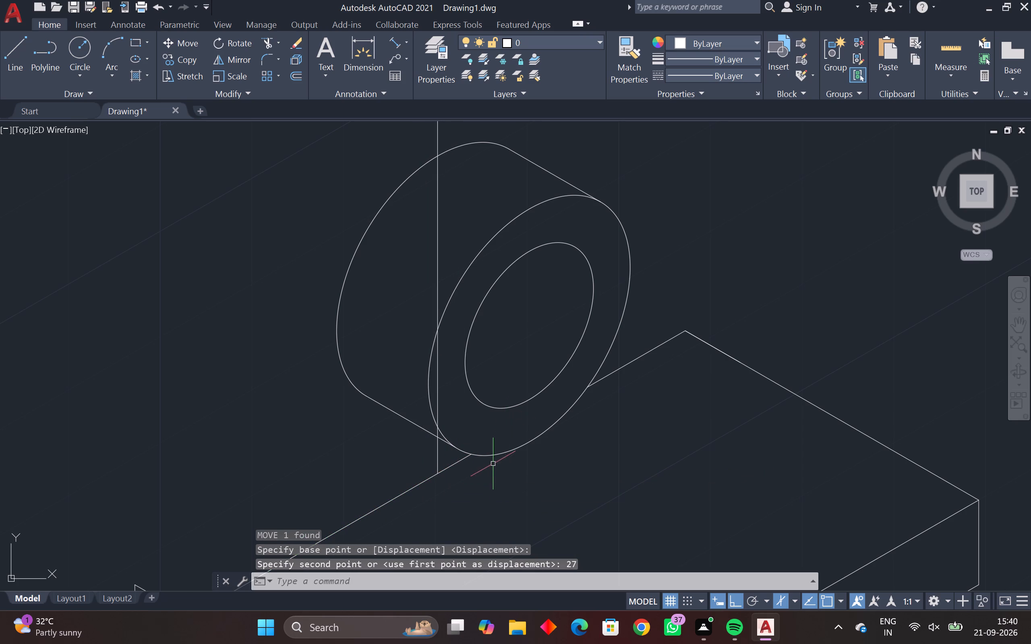
key("Escape")
key("Escape")
With Ortho off, move the closed top face outline by its front edge's midpoint onto the vertical line's upper end.
scroll(440, 470, "down", 1)
middle_click_drag(440, 470, 355, 545)
scroll(562, 392, "down", 2)
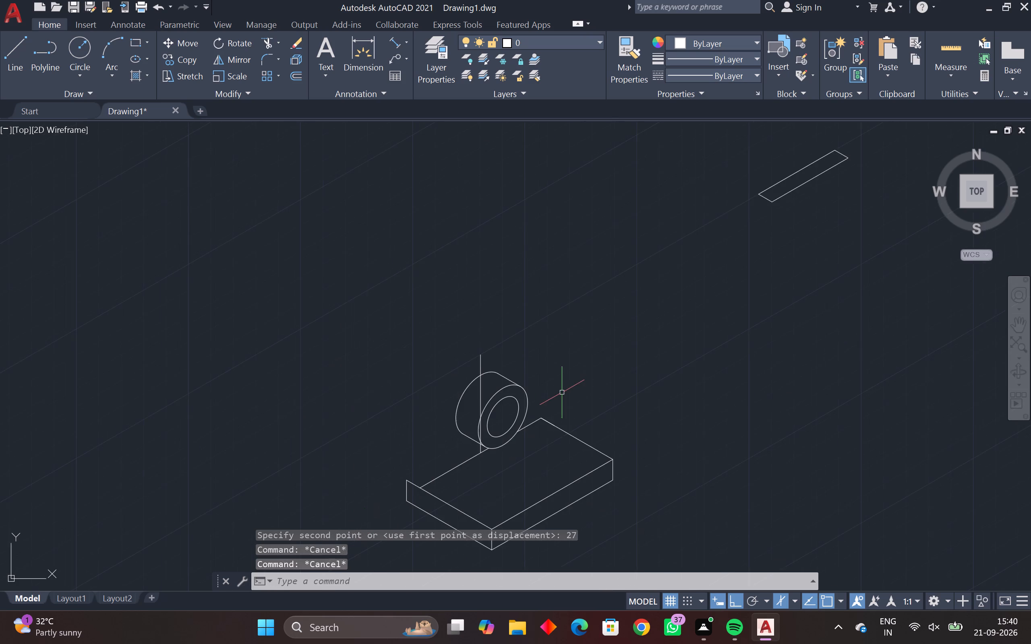
middle_click_drag(562, 392, 412, 411)
left_click_drag(741, 151, 721, 158)
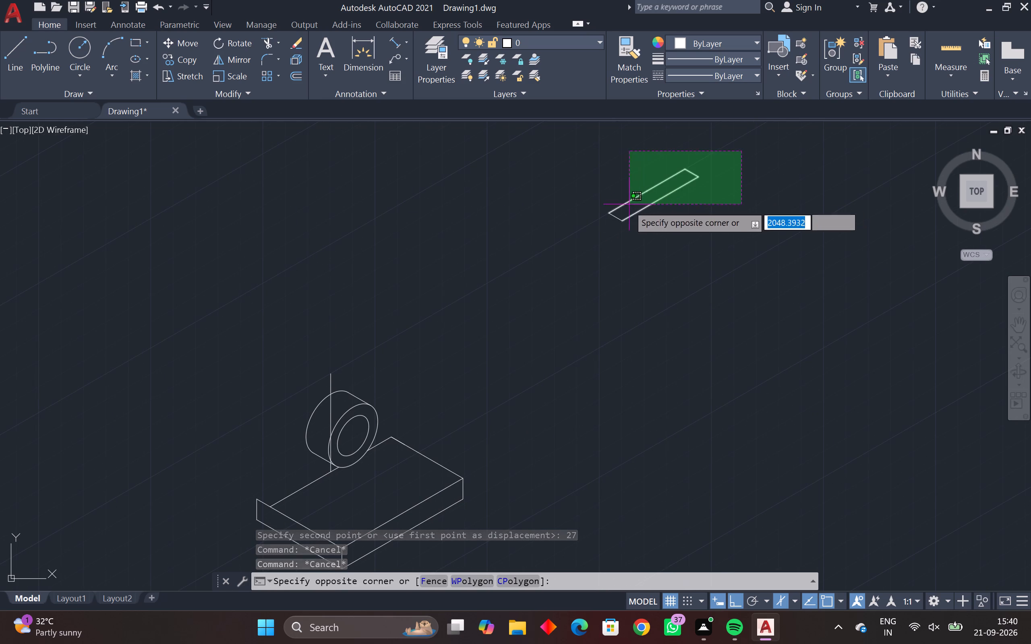
left_click_drag(583, 250, 577, 256)
key("m")
key("space")
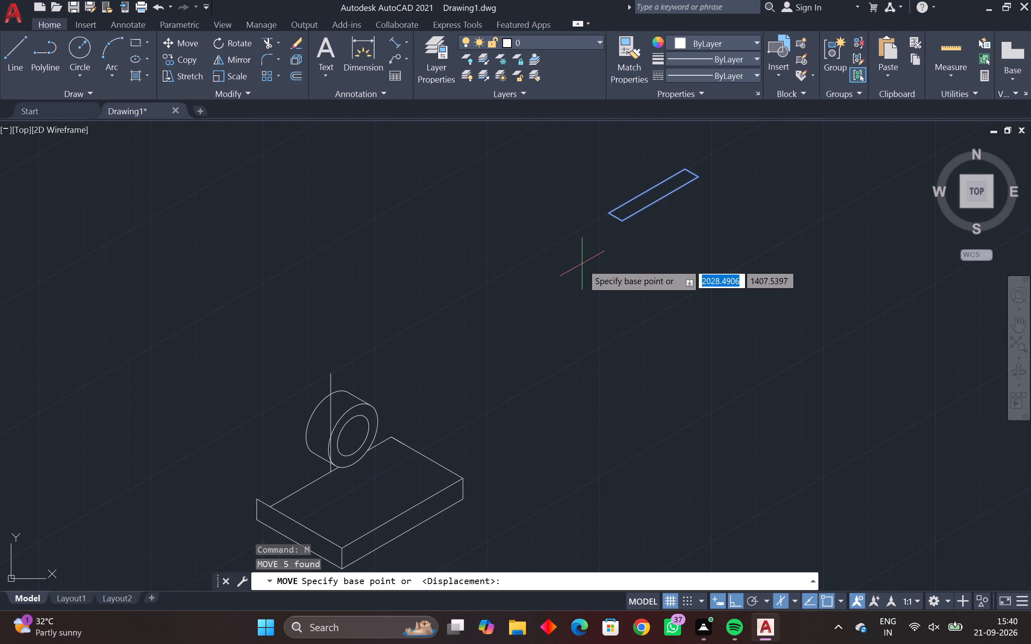
key("F8")
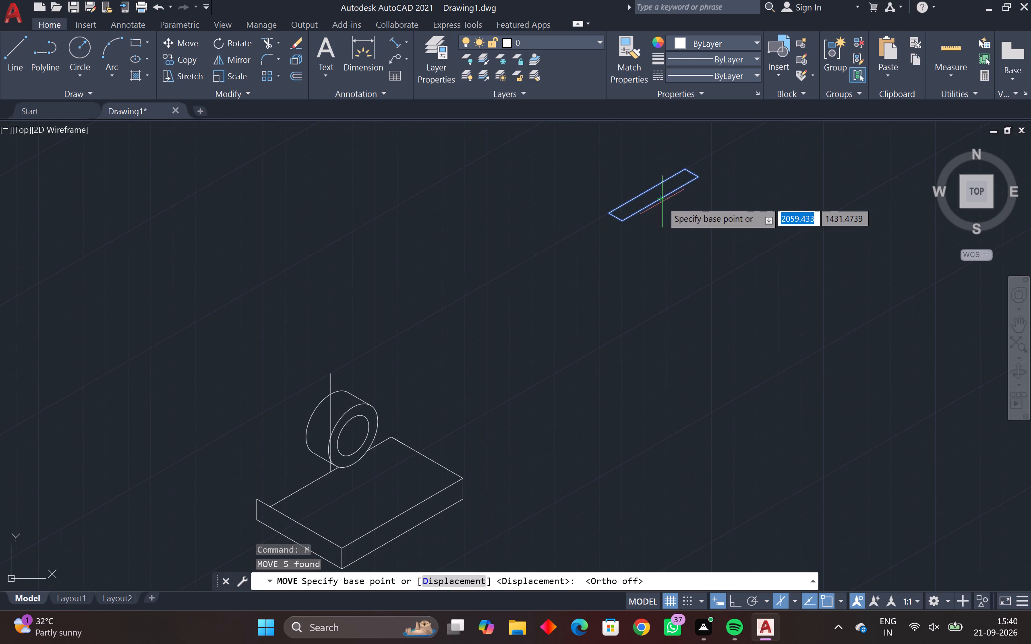
left_click(660, 200)
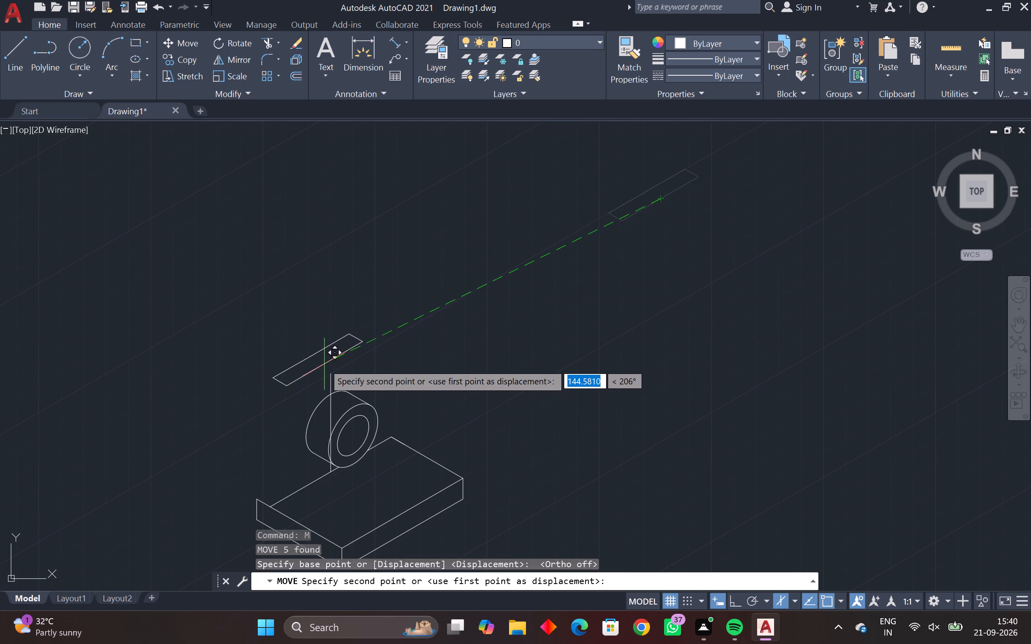
left_click_drag(329, 372, 342, 365)
key("Escape")
key("Escape")
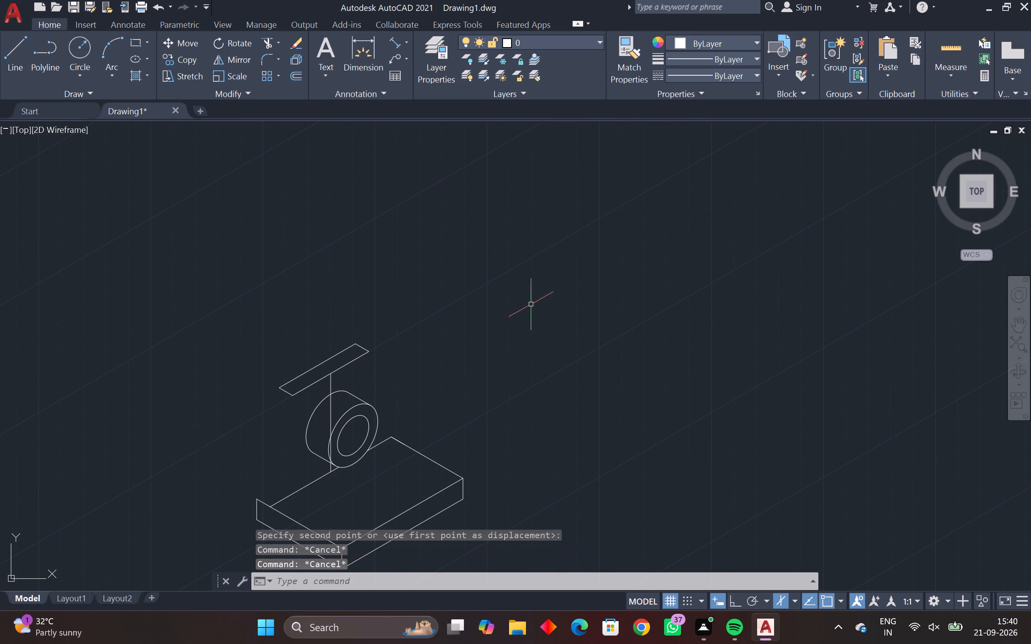
Draw a slanted line from the top face outline's front-left corner to the lower end of the upright's front face on the base.
middle_click_drag(405, 398, 370, 269)
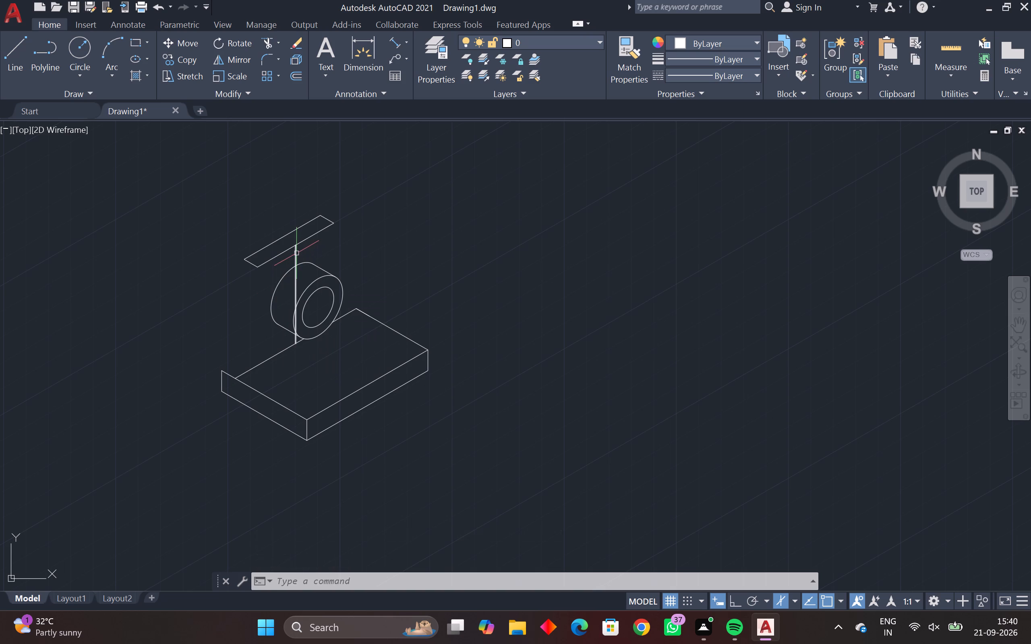
type("l")
key("space")
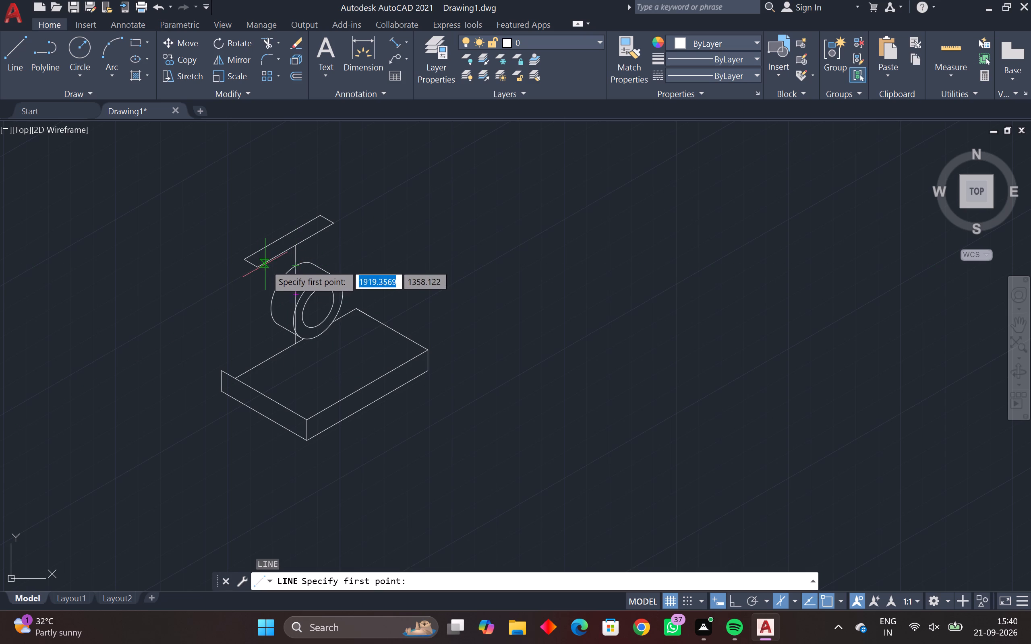
scroll(260, 270, "up", 3)
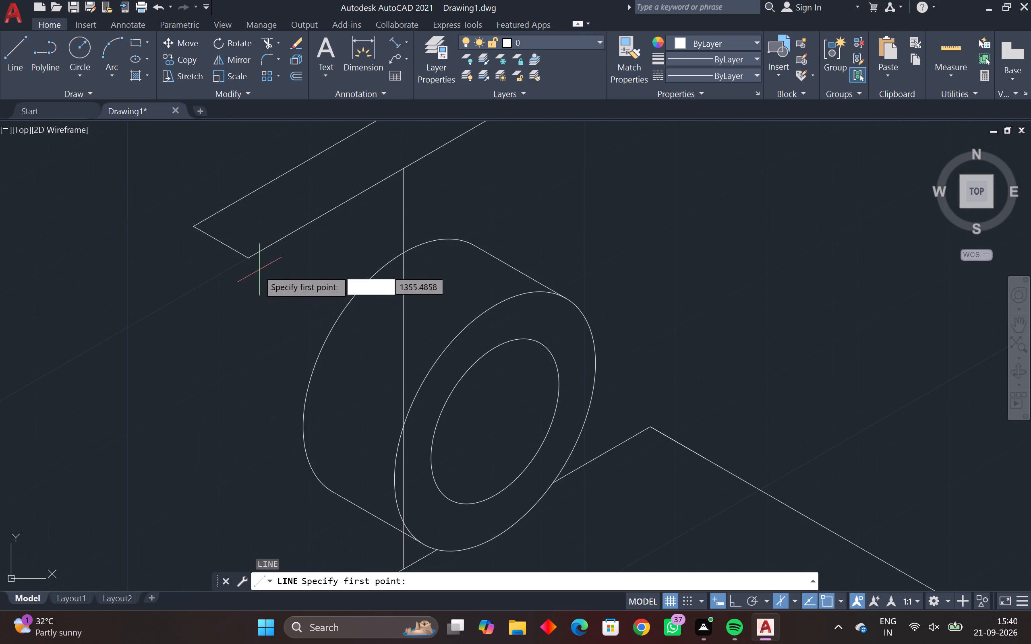
left_click(249, 259)
middle_click_drag(264, 361, 494, 146)
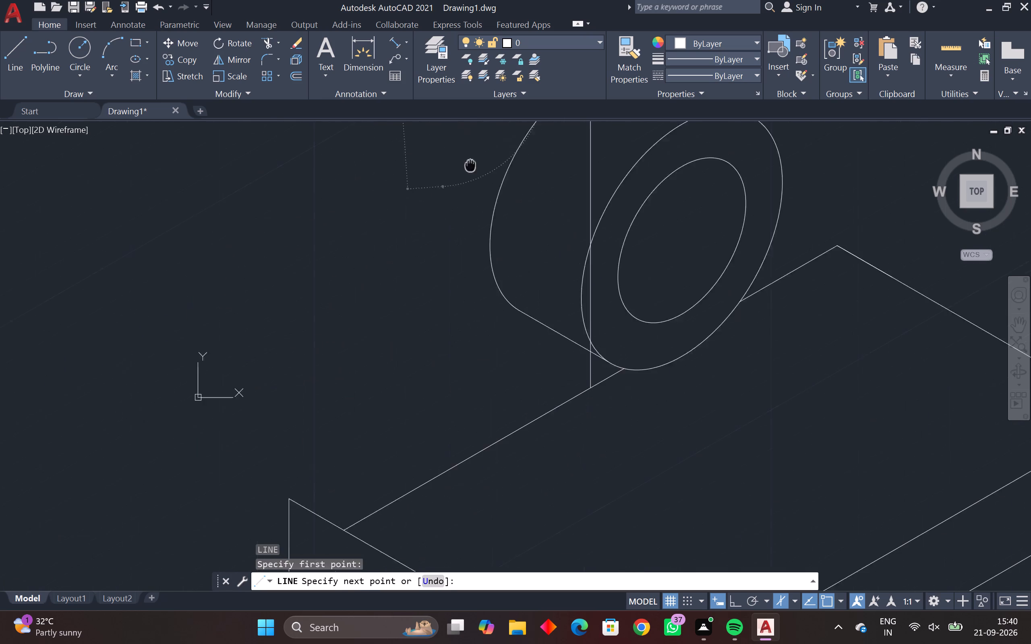
middle_click_drag(494, 146, 511, 132)
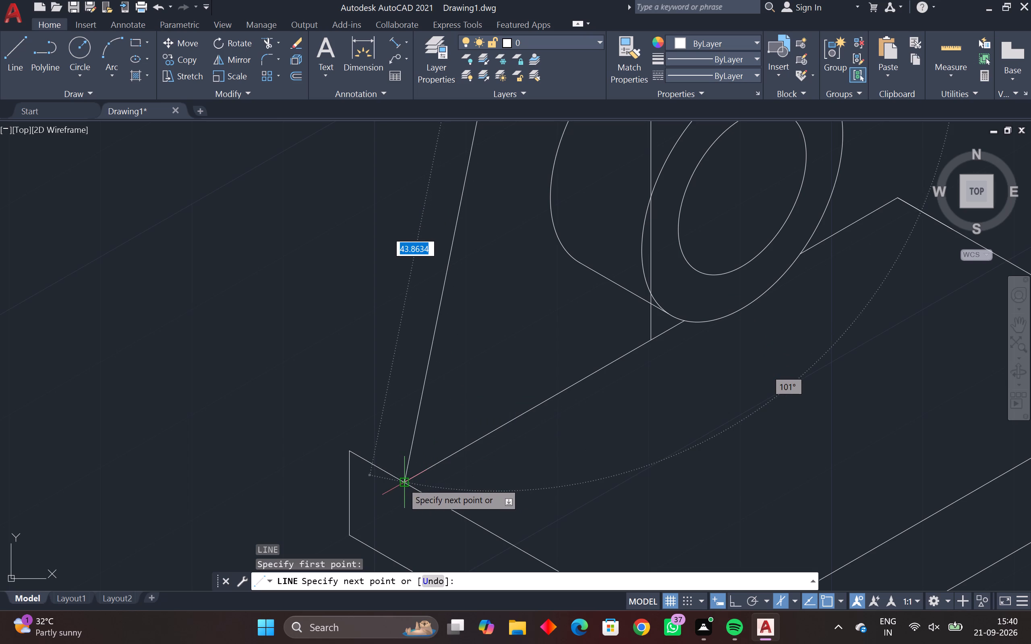
left_click_drag(402, 483, 419, 467)
key("space")
middle_click_drag(550, 376, 573, 483)
scroll(579, 476, "down", 1)
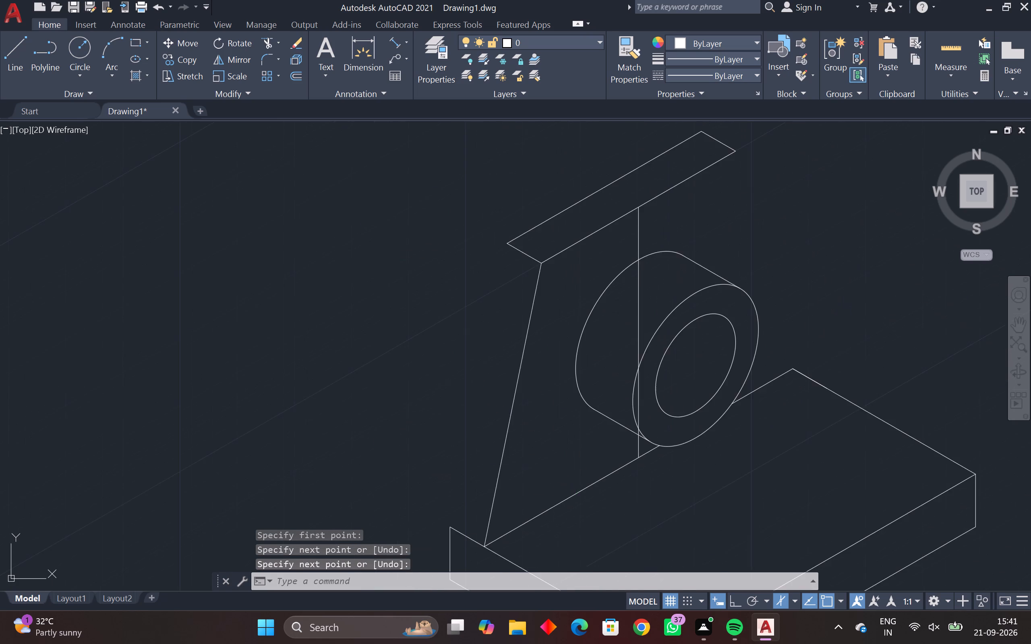
Draw the upright's outer slanted edge from the top face outline's back-left corner to the base's left upper corner.
scroll(579, 473, "down", 1)
middle_click_drag(578, 456, 658, 322)
key("space")
left_click(612, 196)
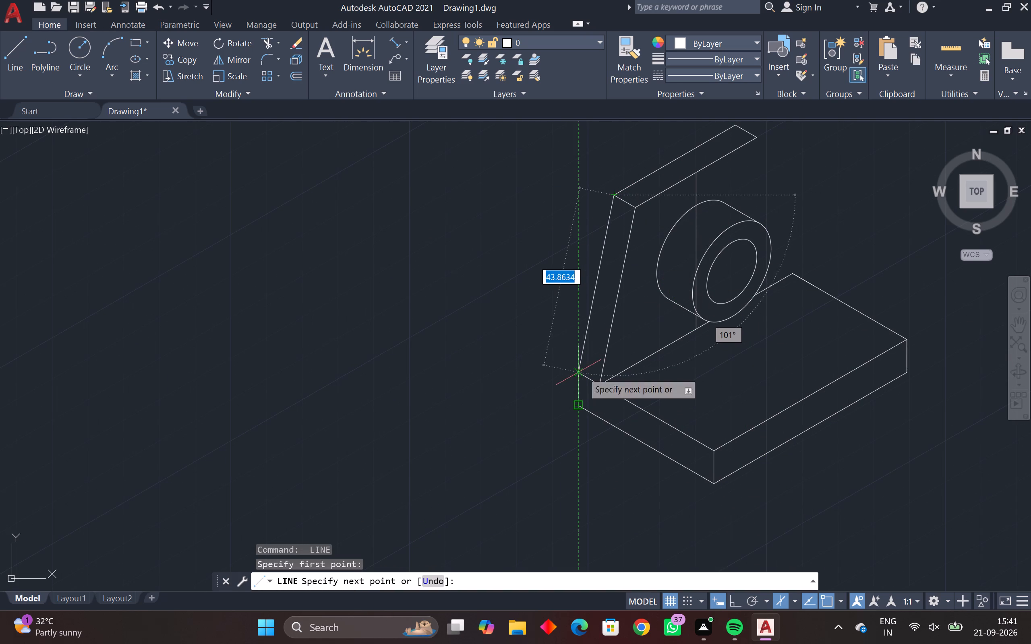
left_click(582, 372)
scroll(660, 324, "down", 1)
middle_click_drag(660, 324, 538, 377)
key("Escape")
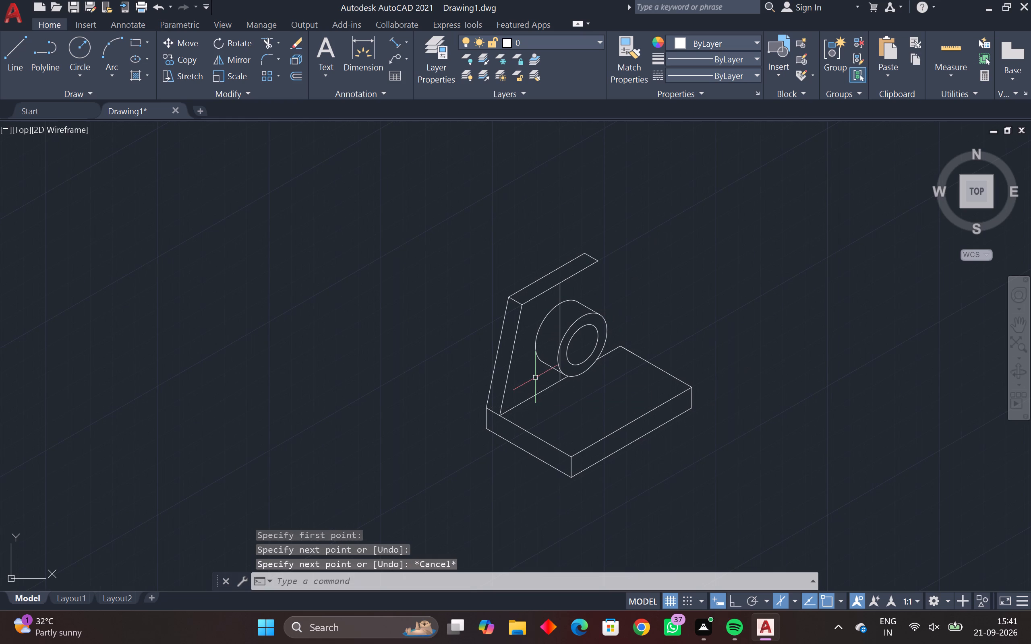
Draw the upright's right slanted edge from the top face outline's front-right corner to the base's back corner.
key("space")
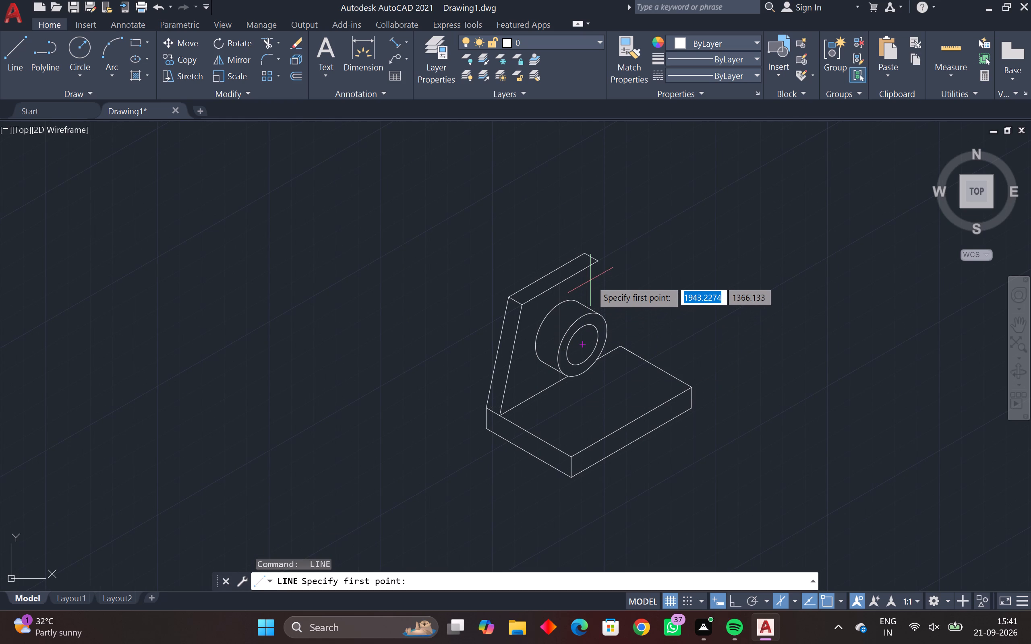
left_click(597, 262)
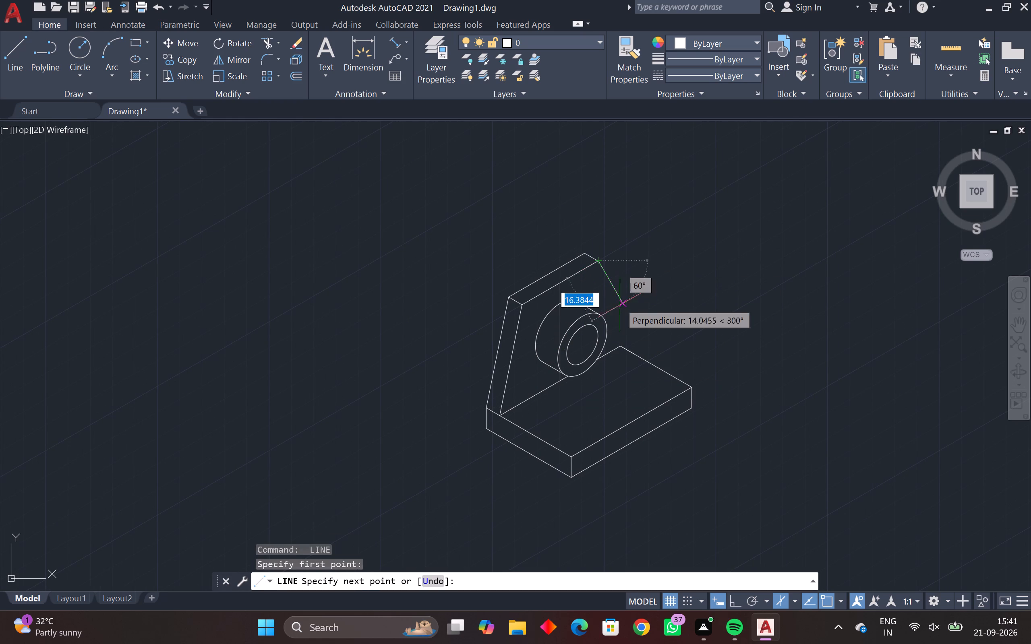
left_click(621, 345)
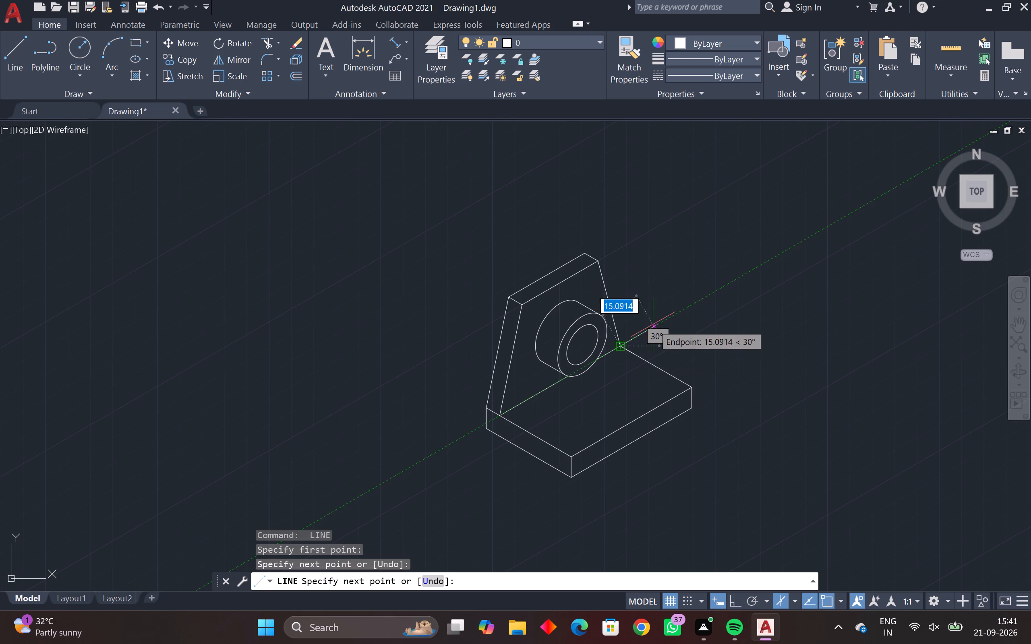
key("Escape")
key("Escape")
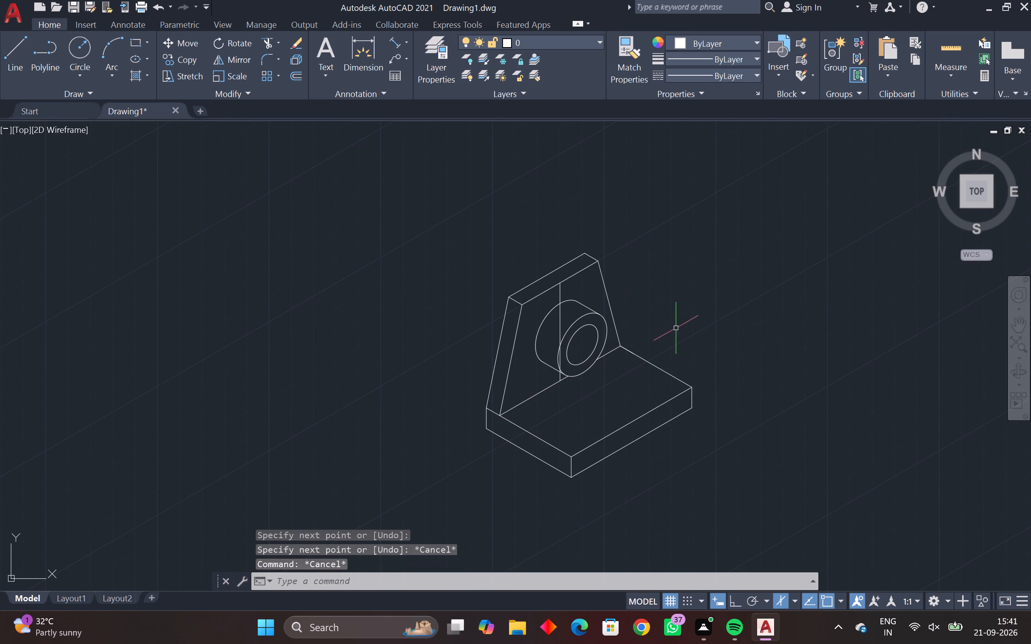
Erase the vertical construction line running through the cylinder on the upright's front face.
middle_click_drag(675, 328, 669, 300)
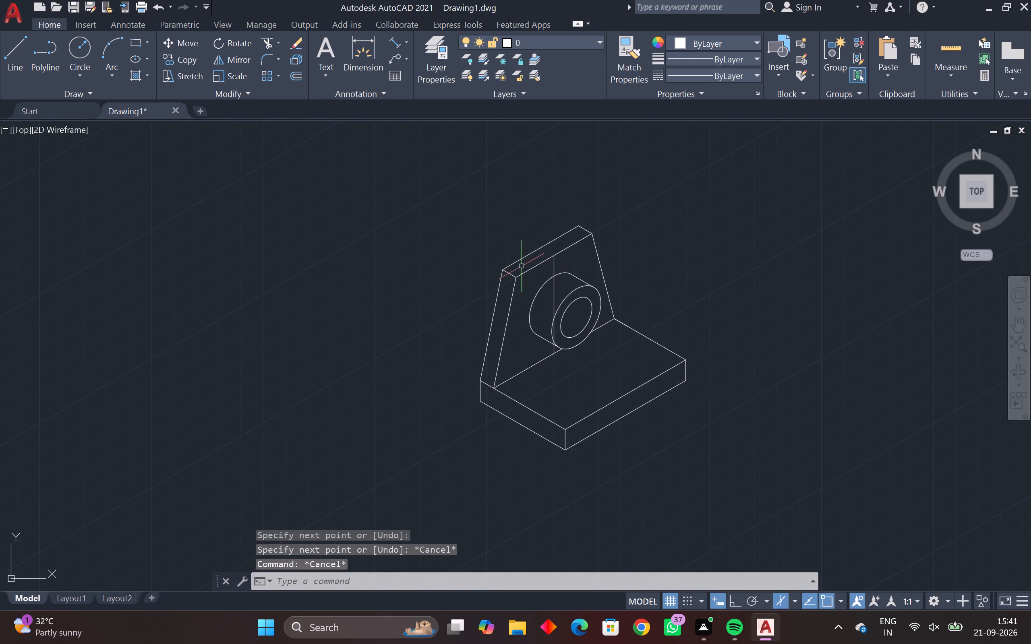
scroll(548, 277, "up", 3)
left_click(573, 250)
left_click(544, 266)
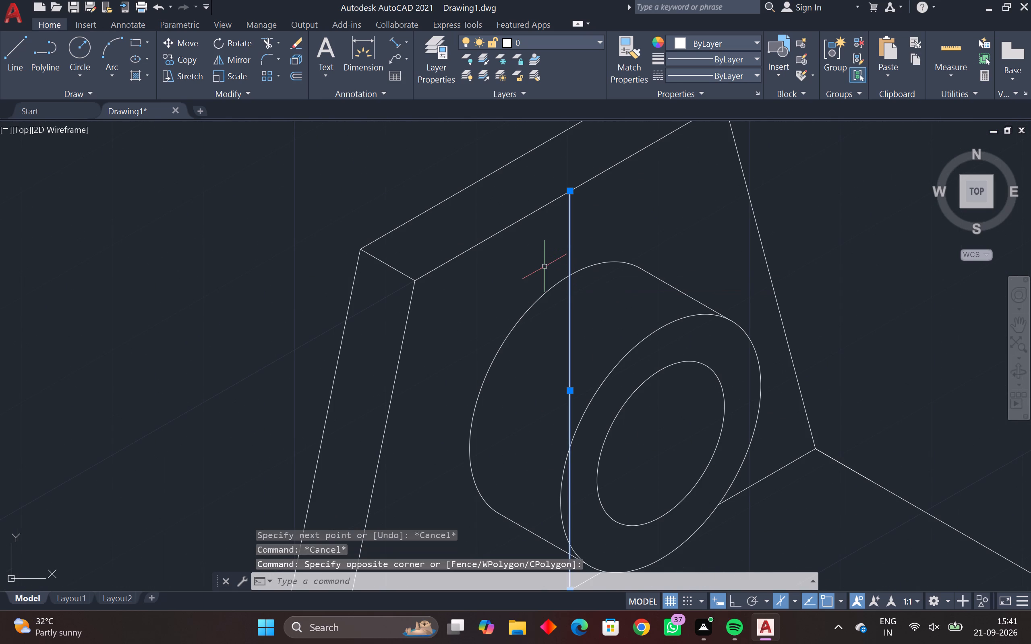
key("Delete")
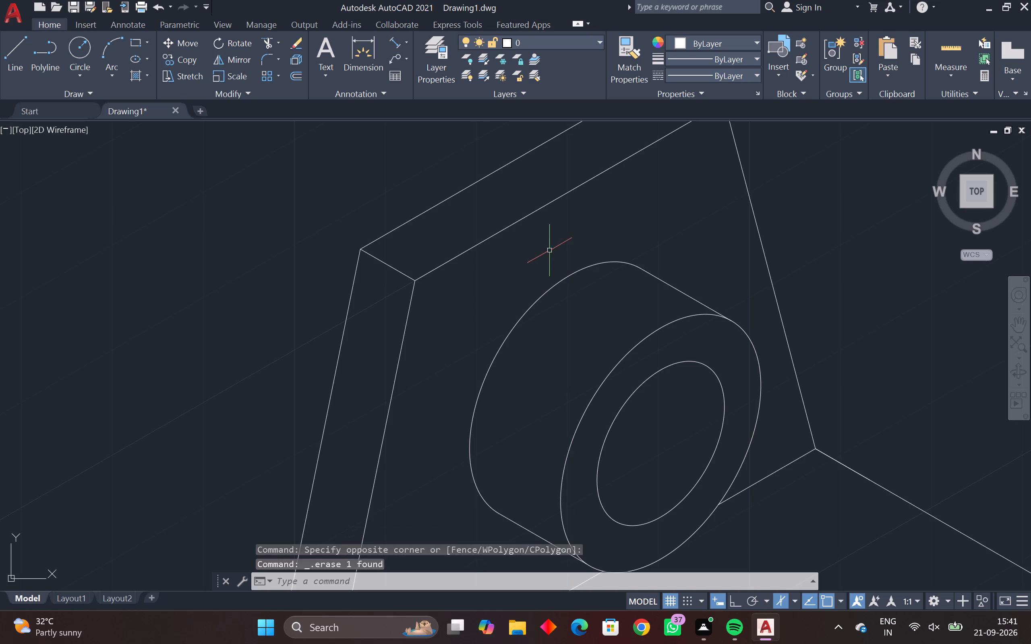
scroll(531, 248, "down", 2)
middle_click_drag(534, 256, 540, 231)
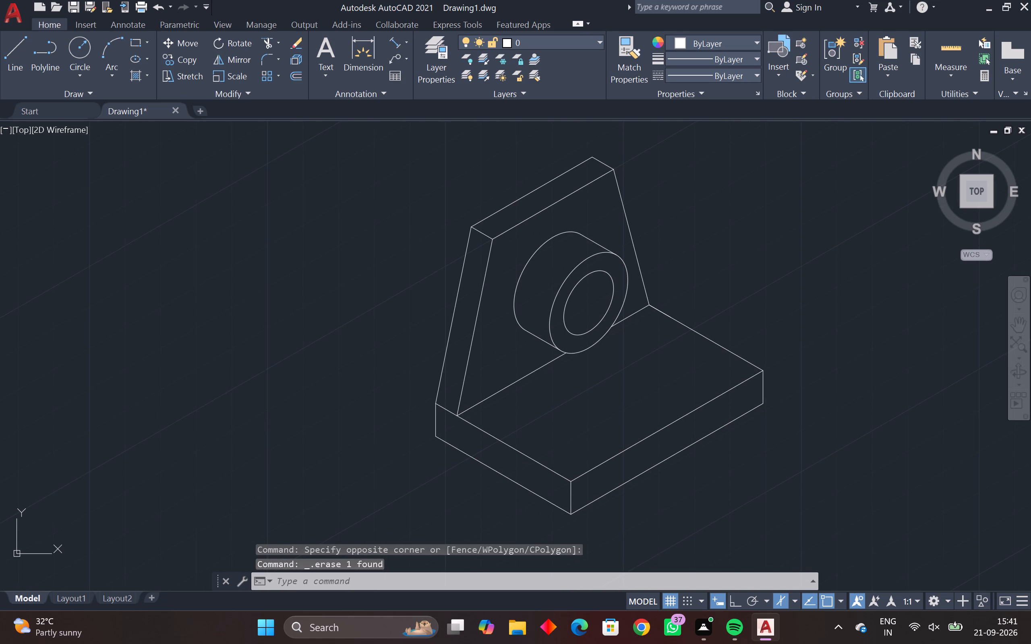
Measure the front slanted edge of the upright with an aligned dimension from the top face's front-left corner to its lower end.
middle_click_drag(508, 368, 514, 288)
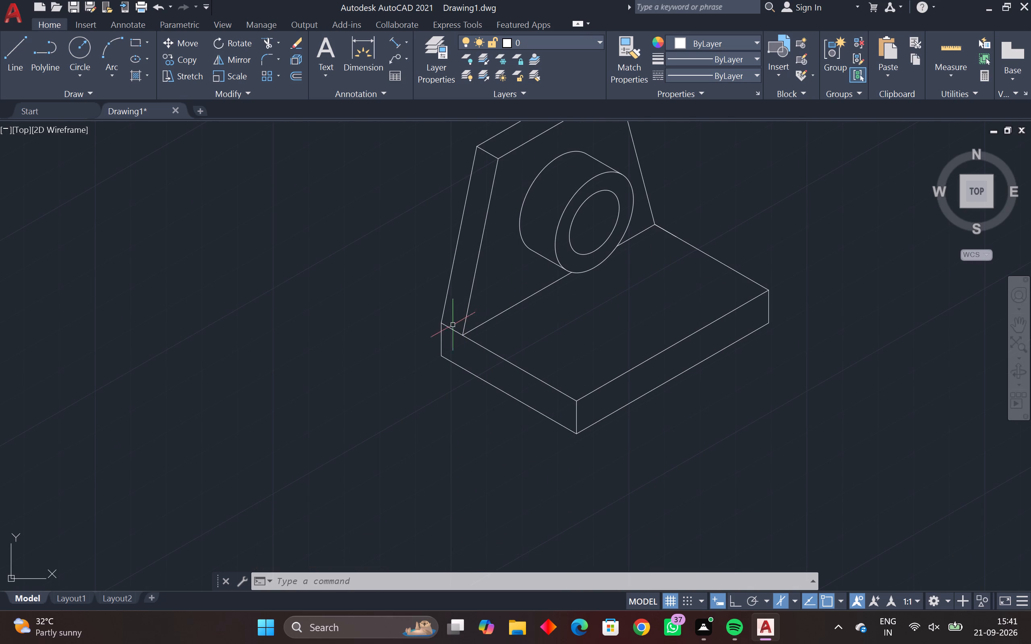
key("Escape")
key("Escape")
key("Escape")
scroll(484, 323, "down", 2)
middle_click_drag(484, 322, 365, 349)
scroll(364, 340, "up", 3)
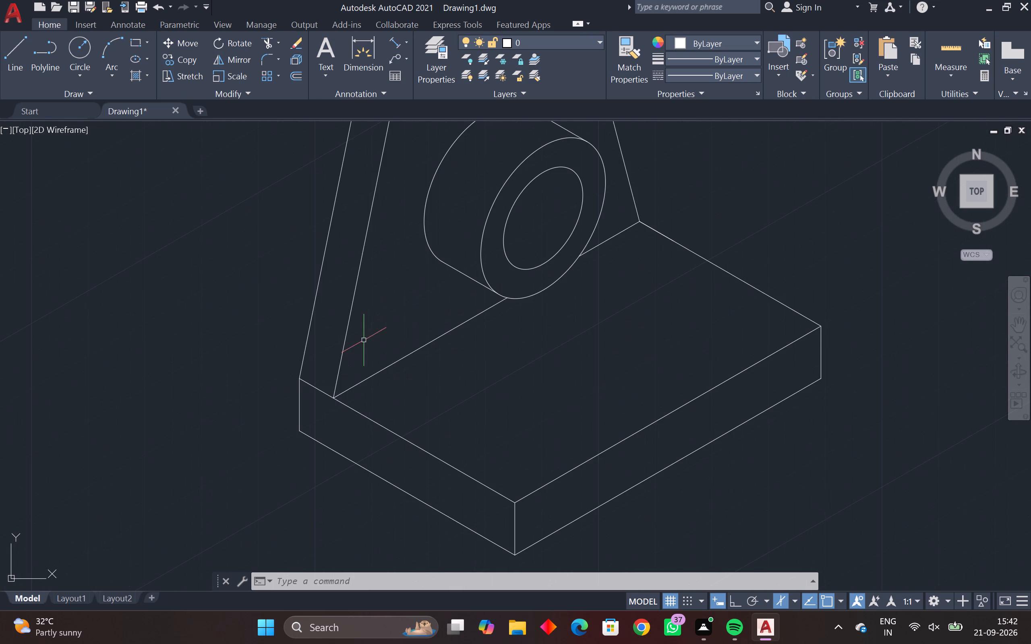
middle_click_drag(428, 318, 356, 377)
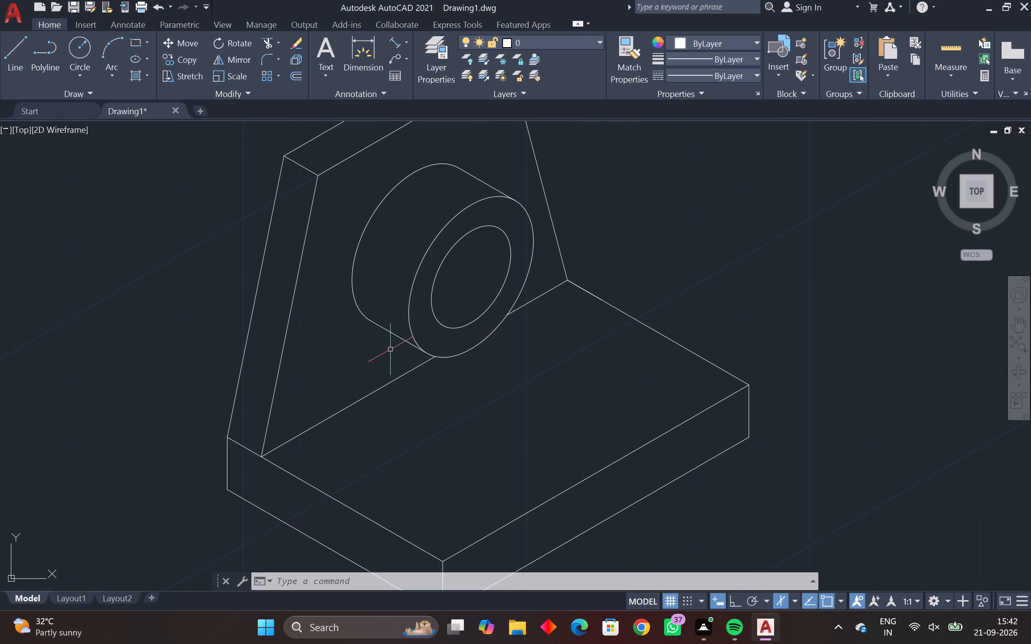
middle_click_drag(369, 233, 325, 277)
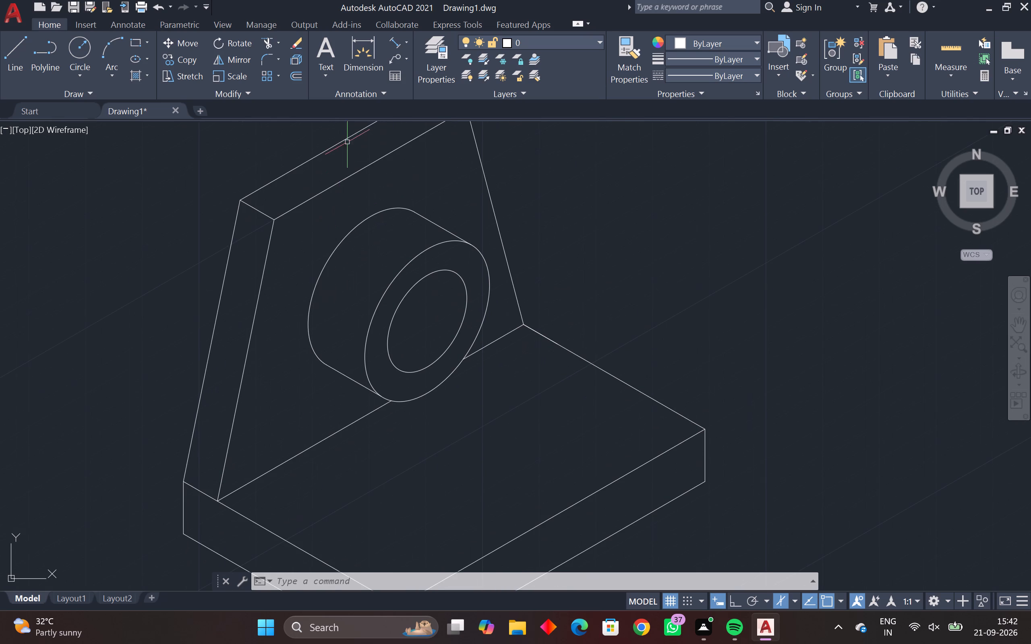
left_click(397, 37)
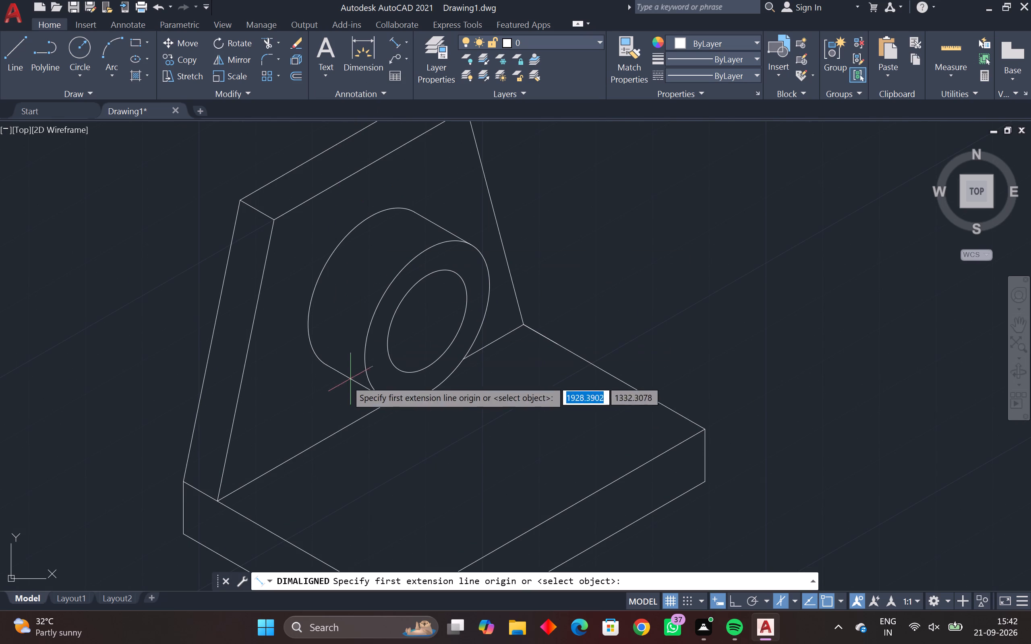
middle_click_drag(273, 287, 261, 252)
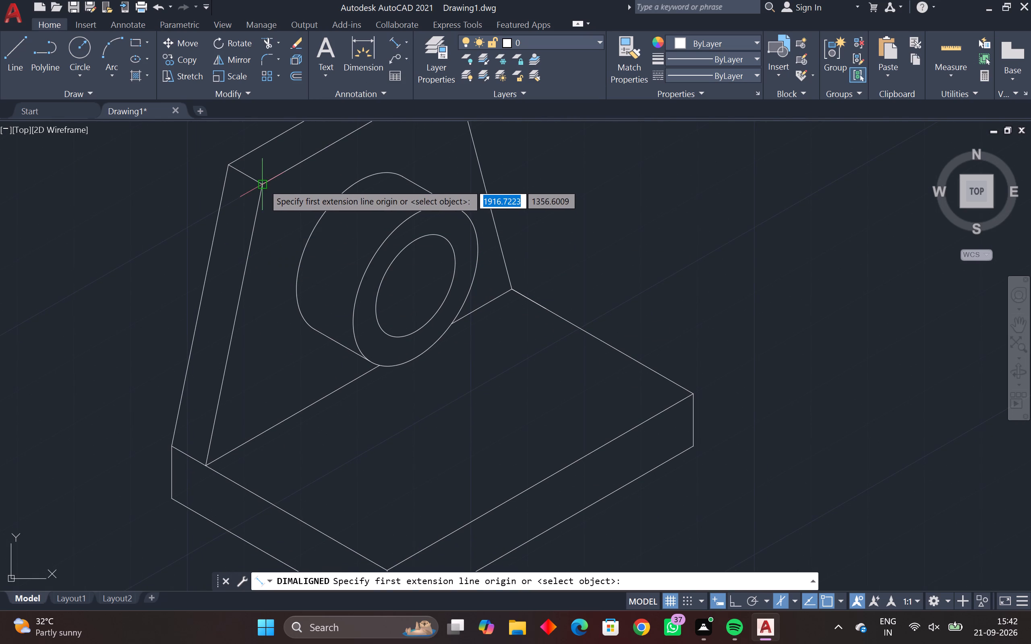
left_click(263, 184)
left_click_drag(205, 468, 194, 471)
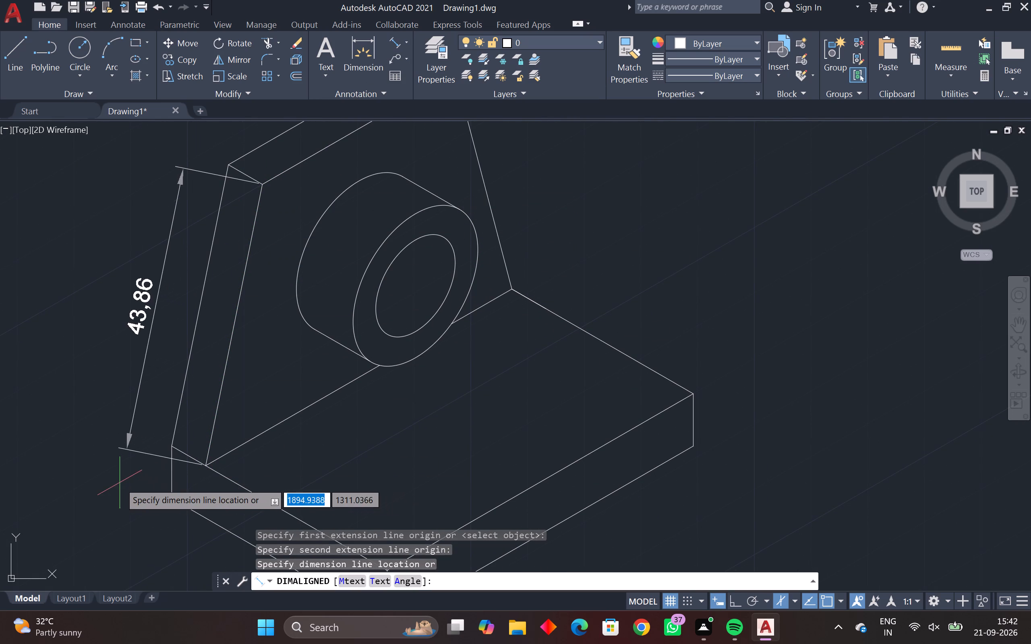
scroll(143, 460, "down", 1)
middle_click_drag(143, 460, 253, 402)
key("Escape")
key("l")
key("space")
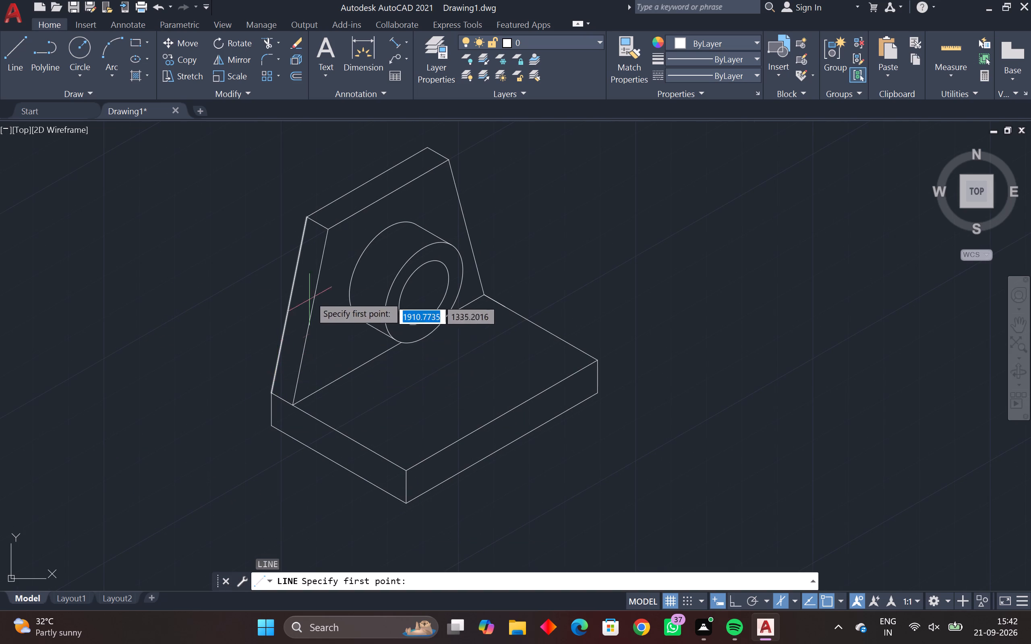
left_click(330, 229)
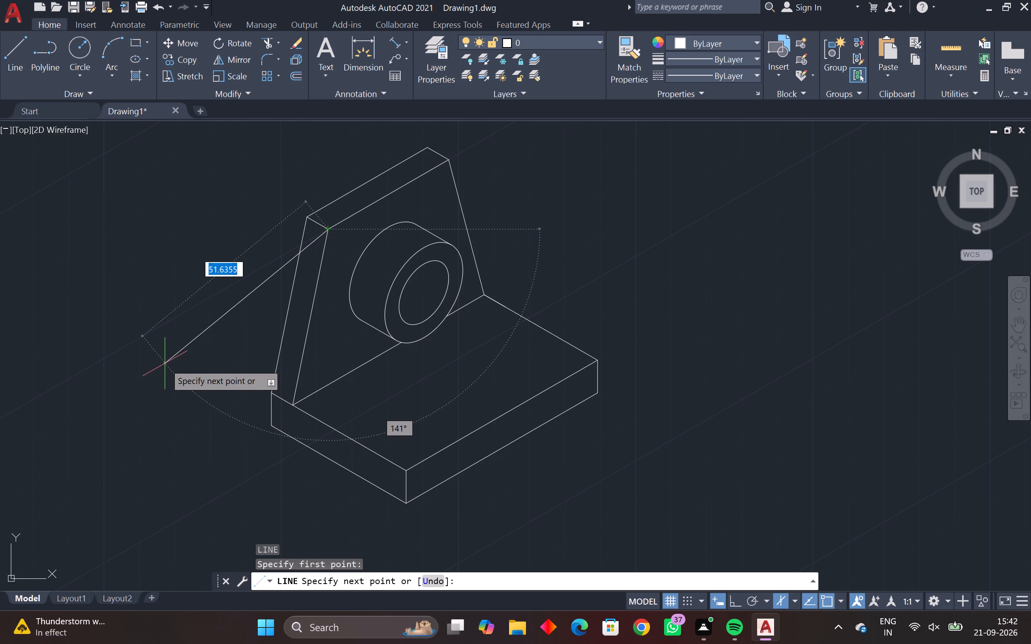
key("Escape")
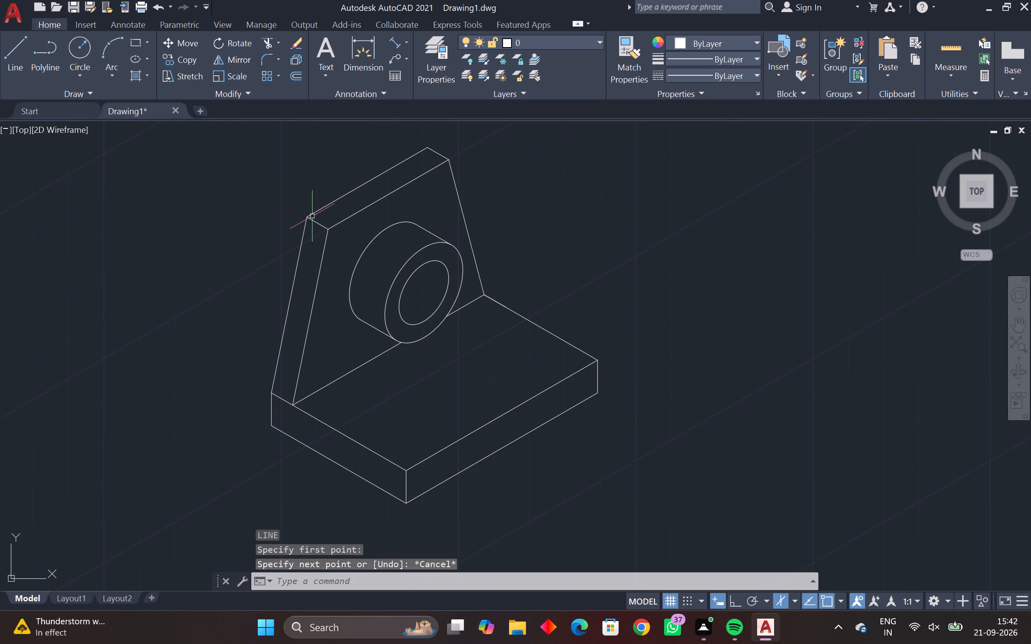
With Ortho on, draw a long construction line outward at 210° from the front-left corner of the upright's top face.
key("l")
key("space")
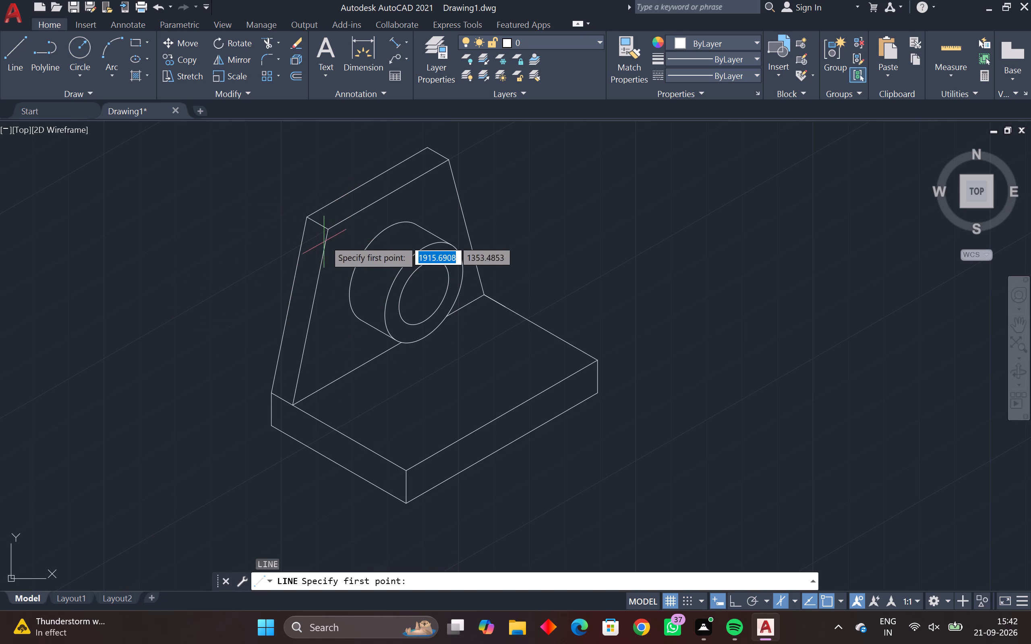
left_click(328, 229)
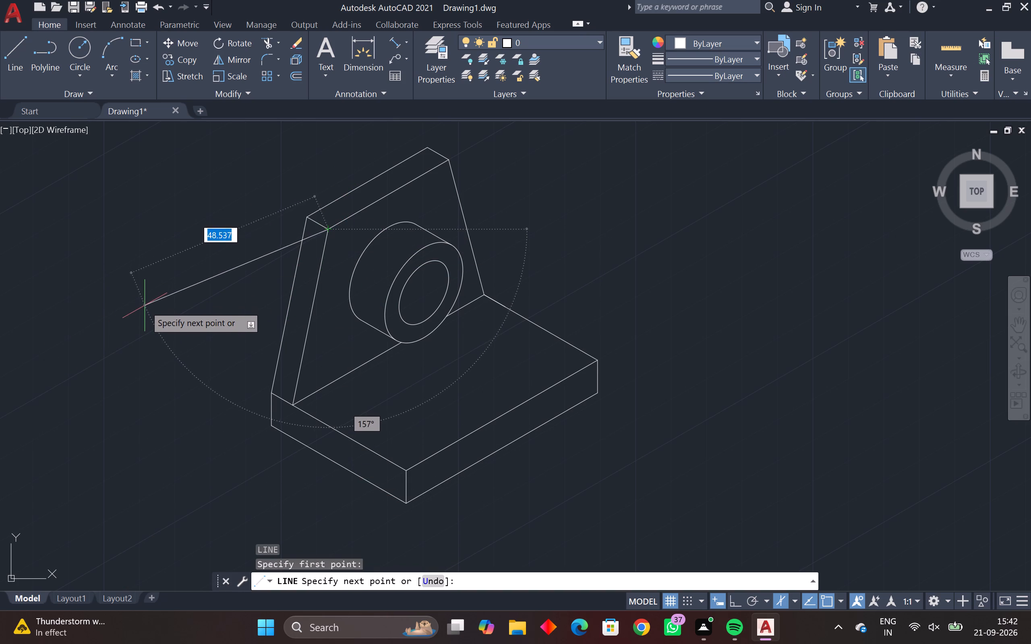
key("F8")
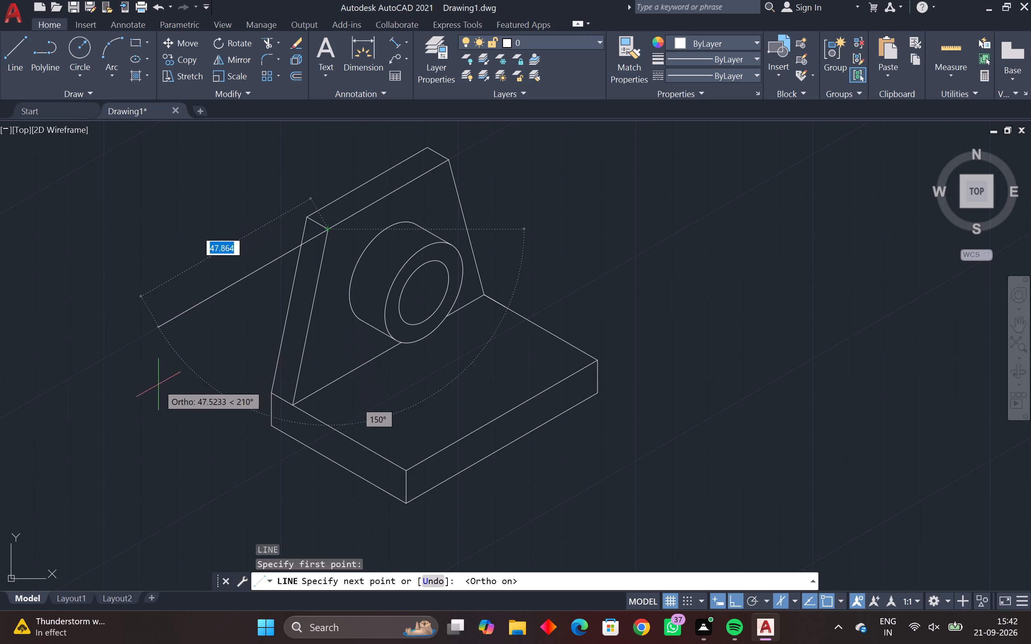
left_click(93, 415)
key("Escape")
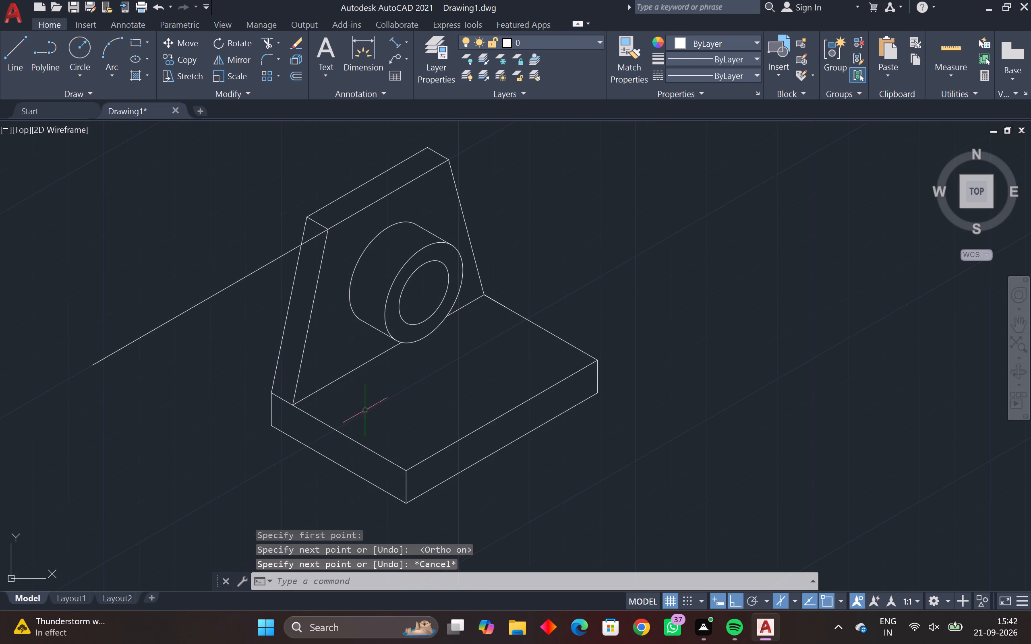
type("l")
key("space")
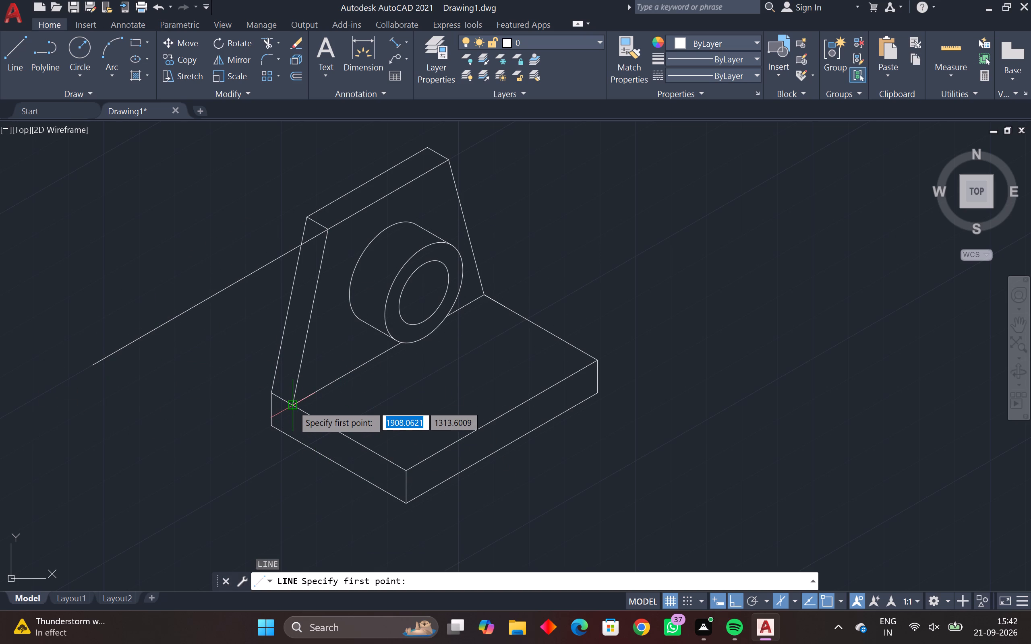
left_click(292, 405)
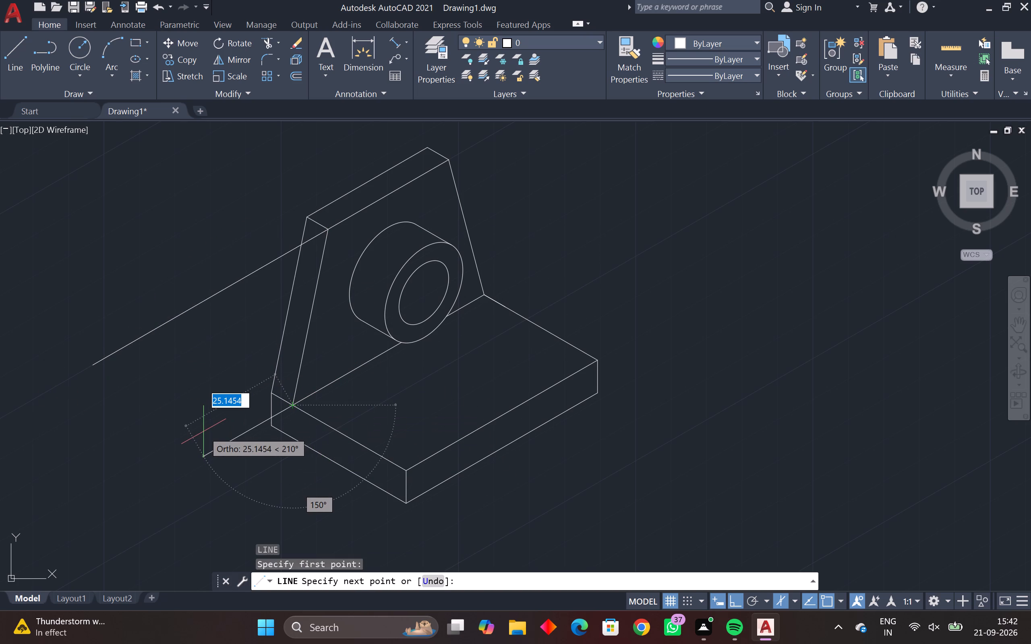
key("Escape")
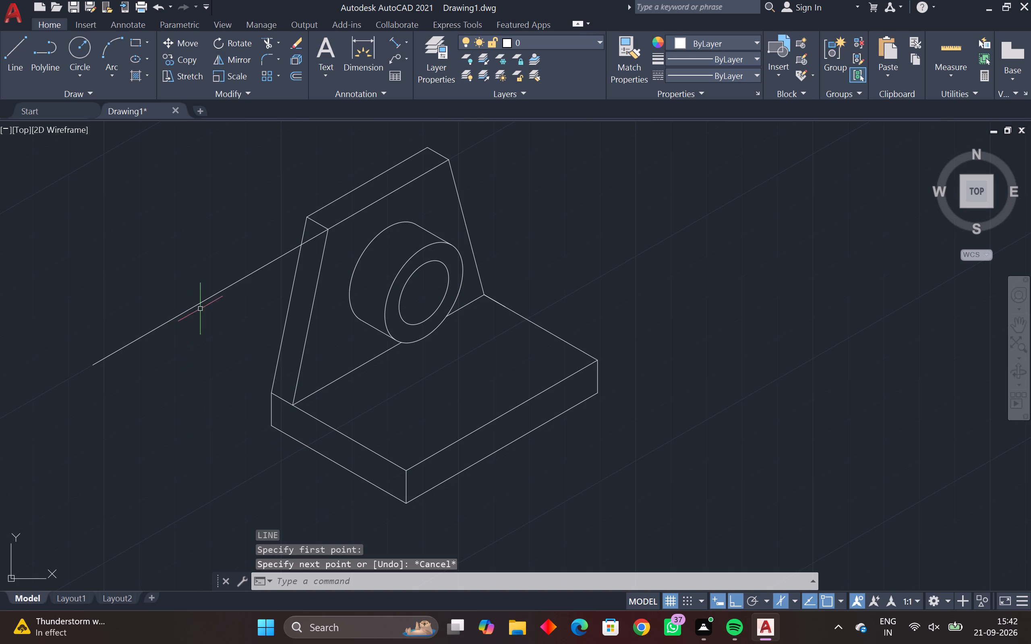
Move the long construction line from the top face's front-left corner to its back-left corner.
left_click_drag(262, 275, 258, 268)
left_click(244, 247)
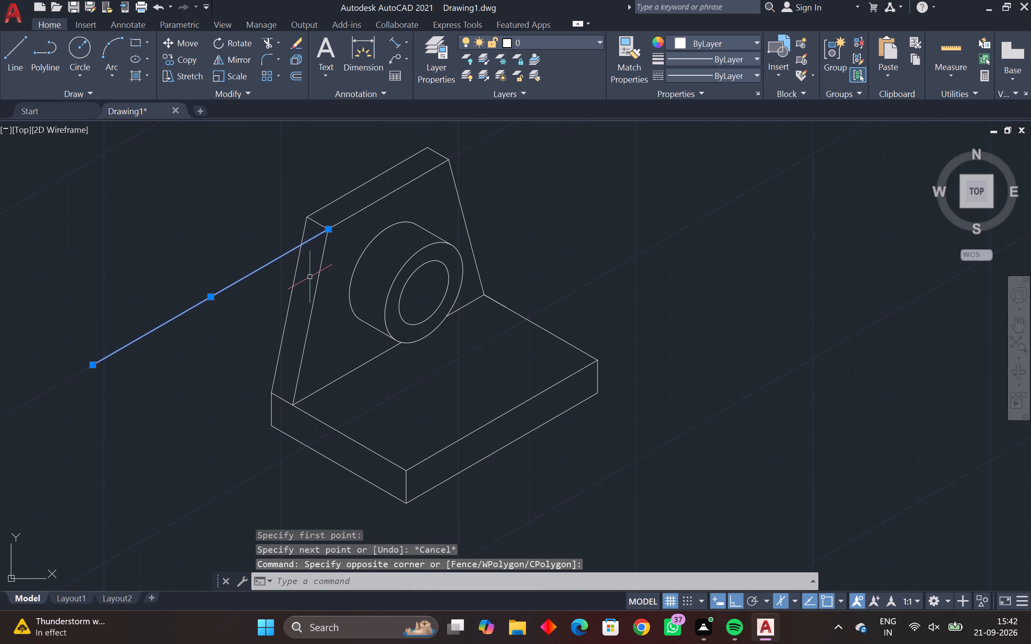
key("m")
key("space")
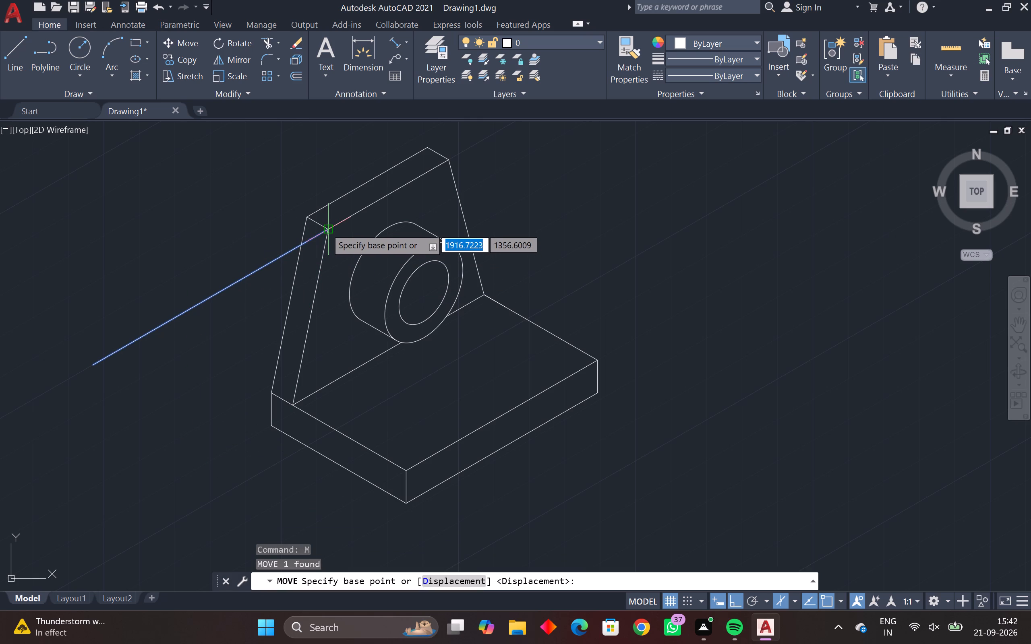
left_click(328, 231)
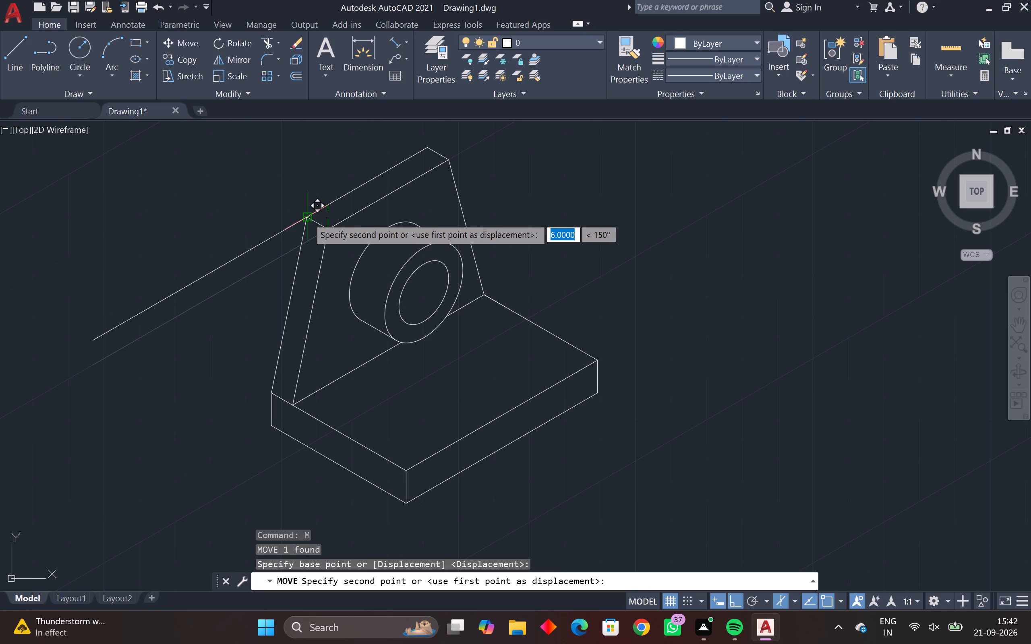
left_click(307, 217)
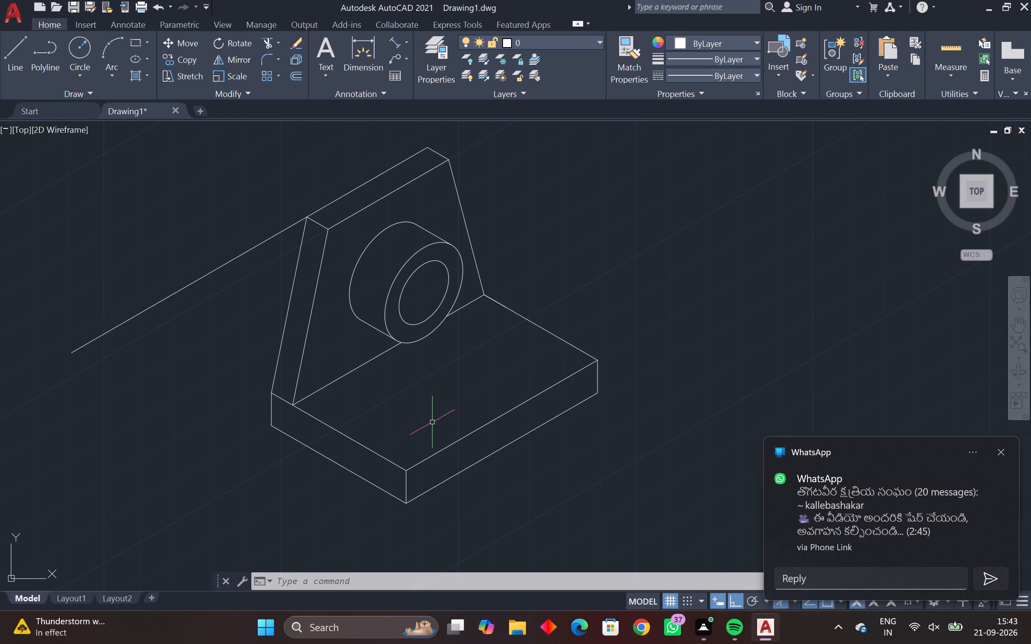
Draw a 20-unit line at 210° from the base's left upper corner, continuing vertically up past the long construction line.
key("l")
key("space")
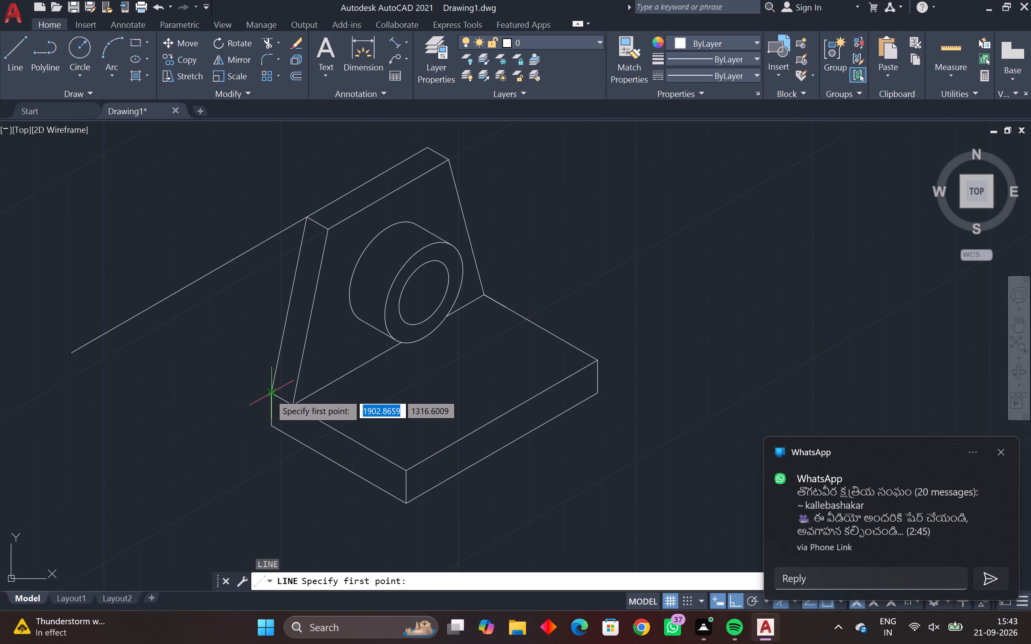
left_click(269, 394)
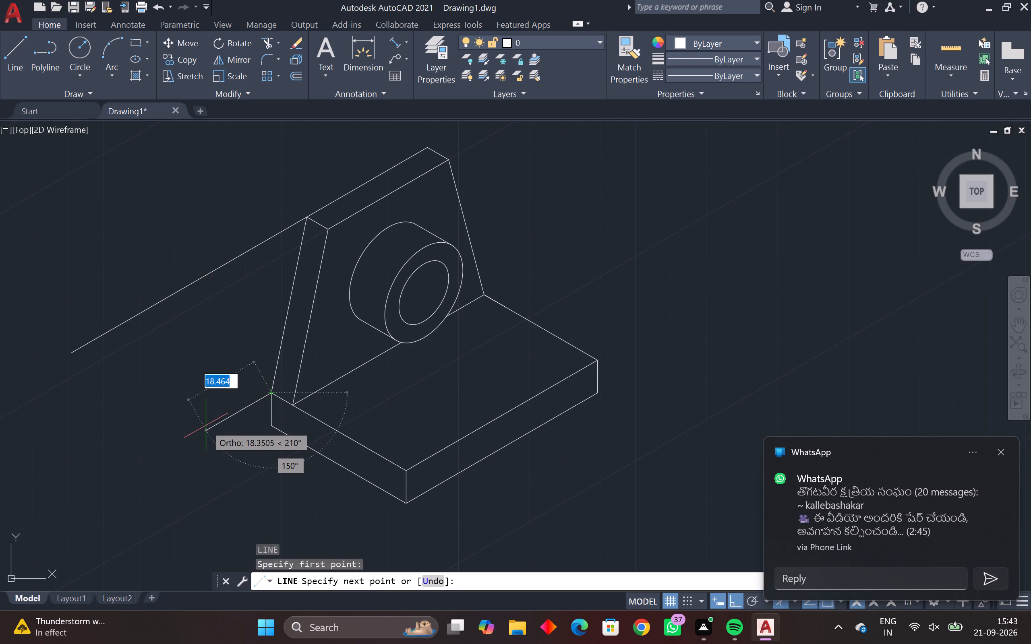
type("20")
key("Return")
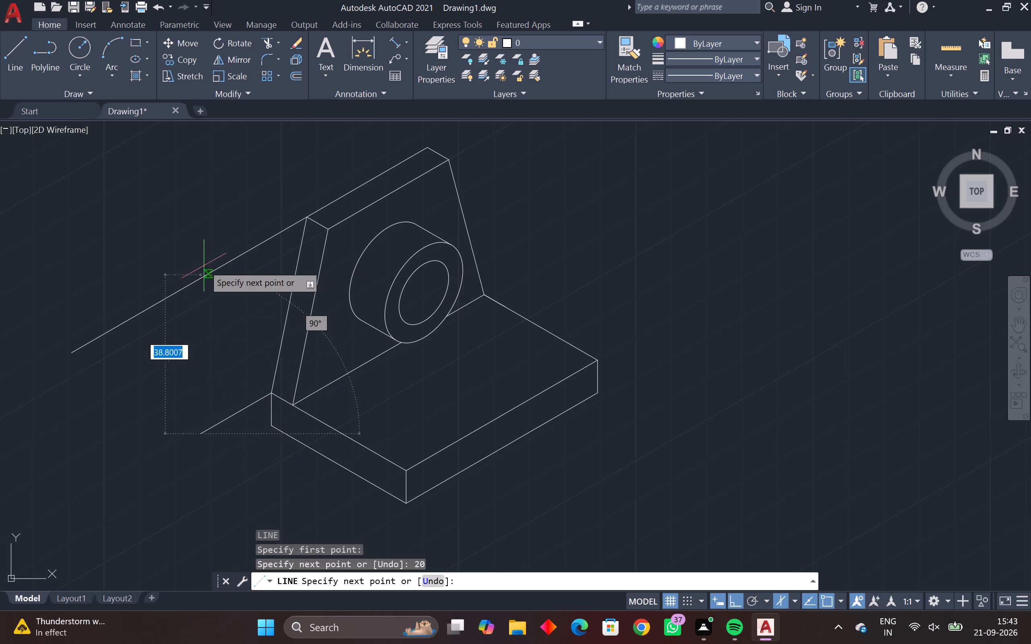
left_click(197, 239)
key("Escape")
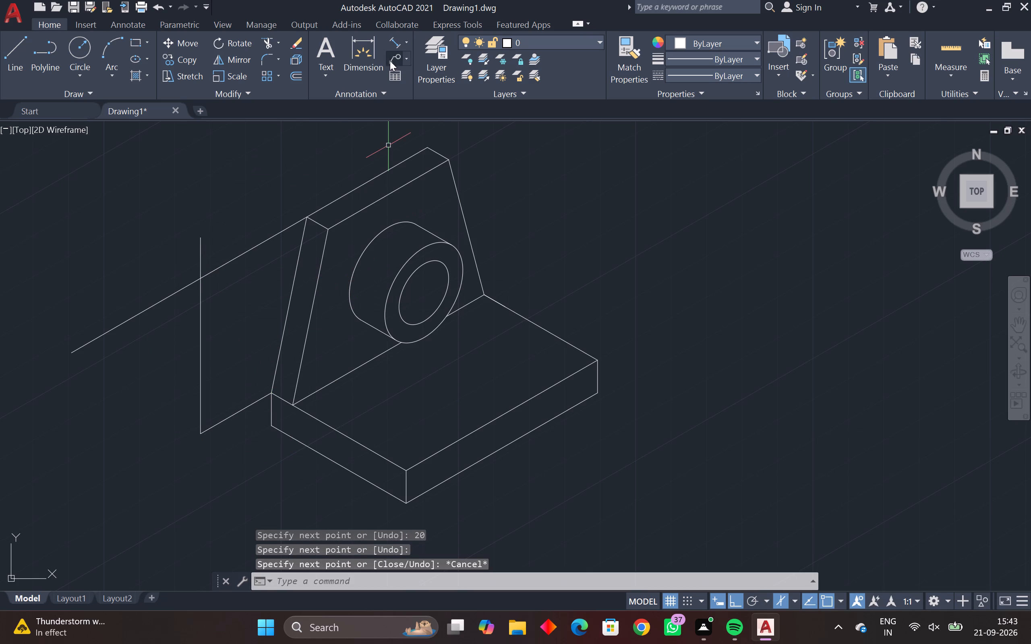
Measure the vertical construction line from its crossing with the upper construction line down to its lower end using an aligned dimension.
left_click(396, 42)
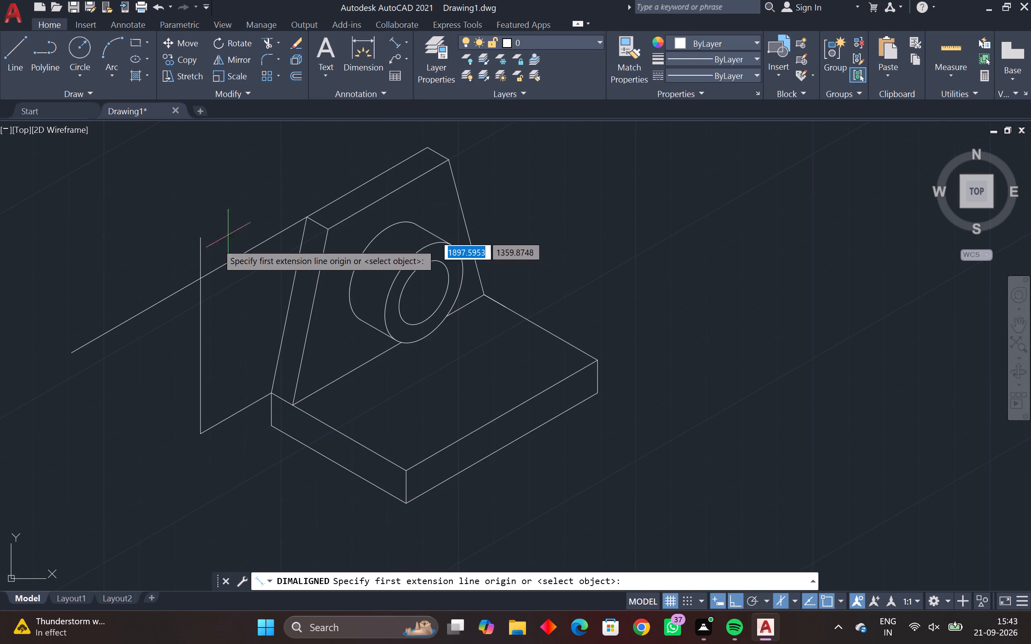
left_click(201, 278)
left_click(199, 433)
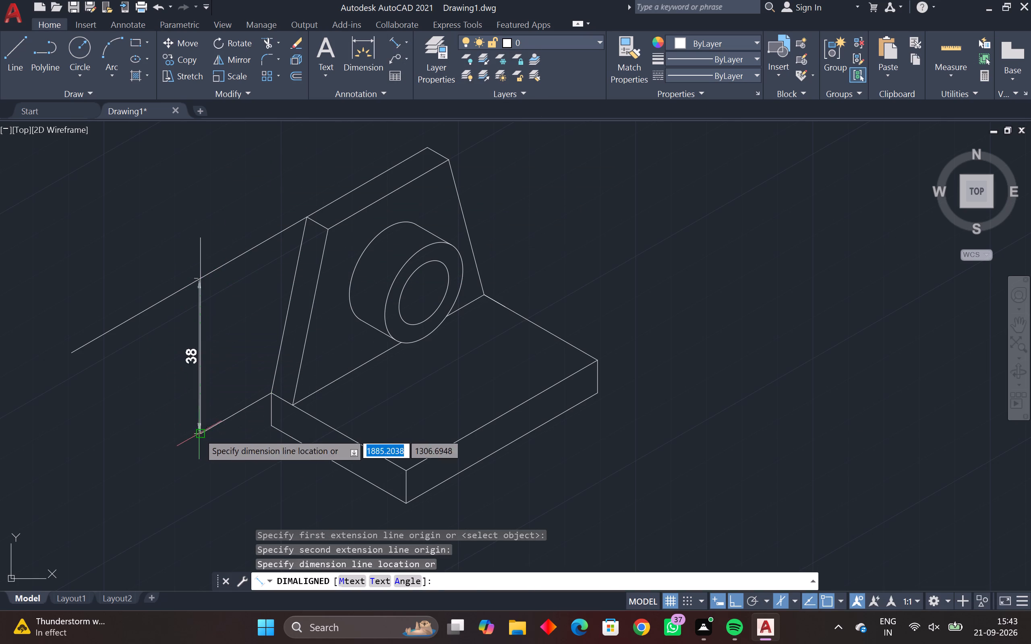
key("Escape")
left_click_drag(219, 372, 185, 390)
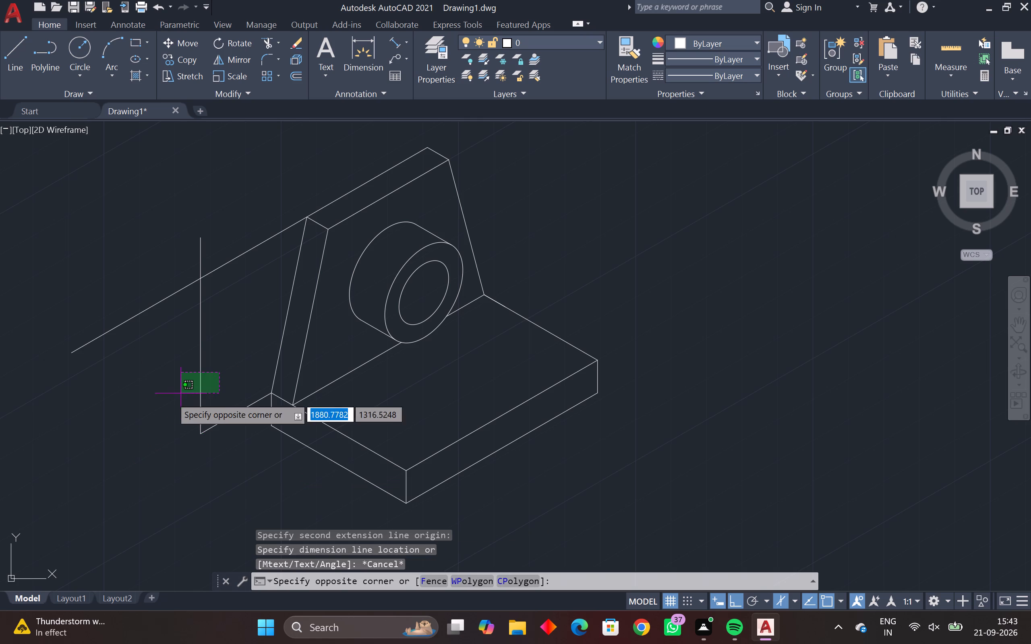
key("Escape")
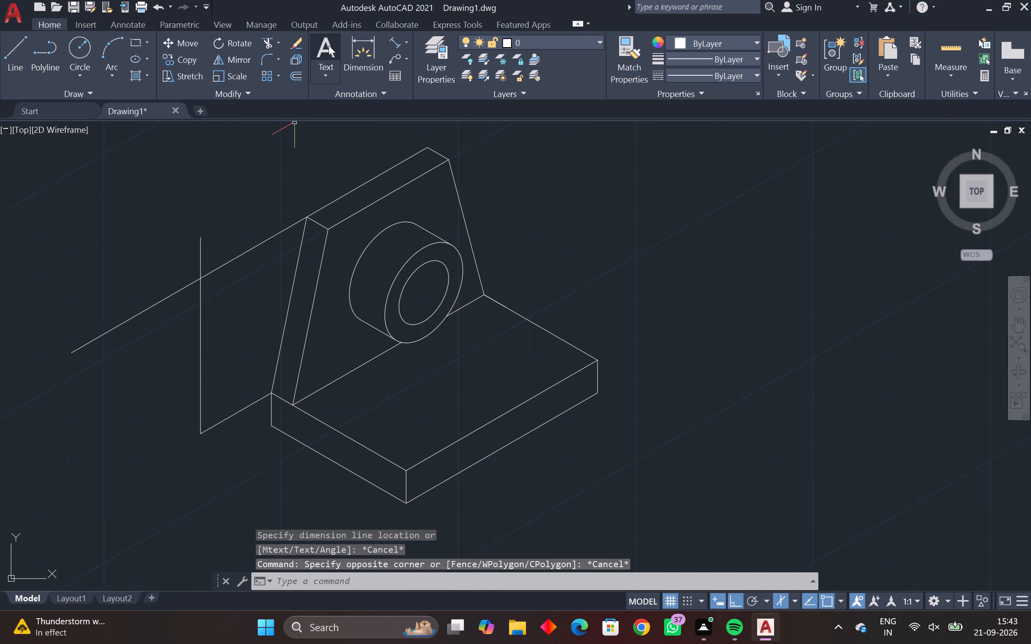
Trim the overhanging ends of the vertical line and the upper construction line beyond their intersection.
left_click(270, 43)
left_click_drag(217, 236, 120, 379)
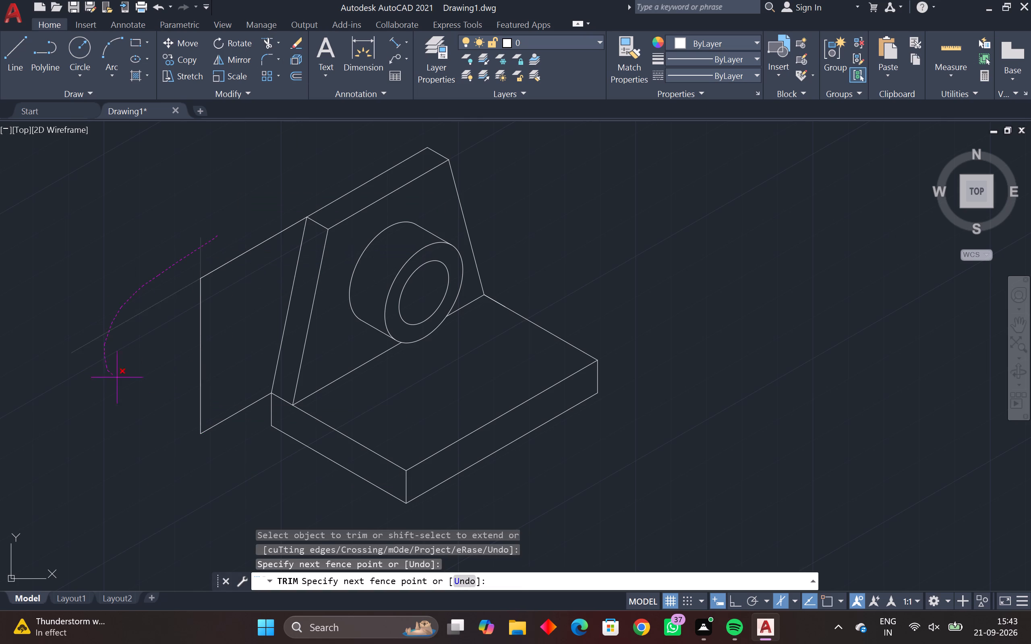
left_click_drag(120, 379, 120, 379)
key("Escape")
key("Escape")
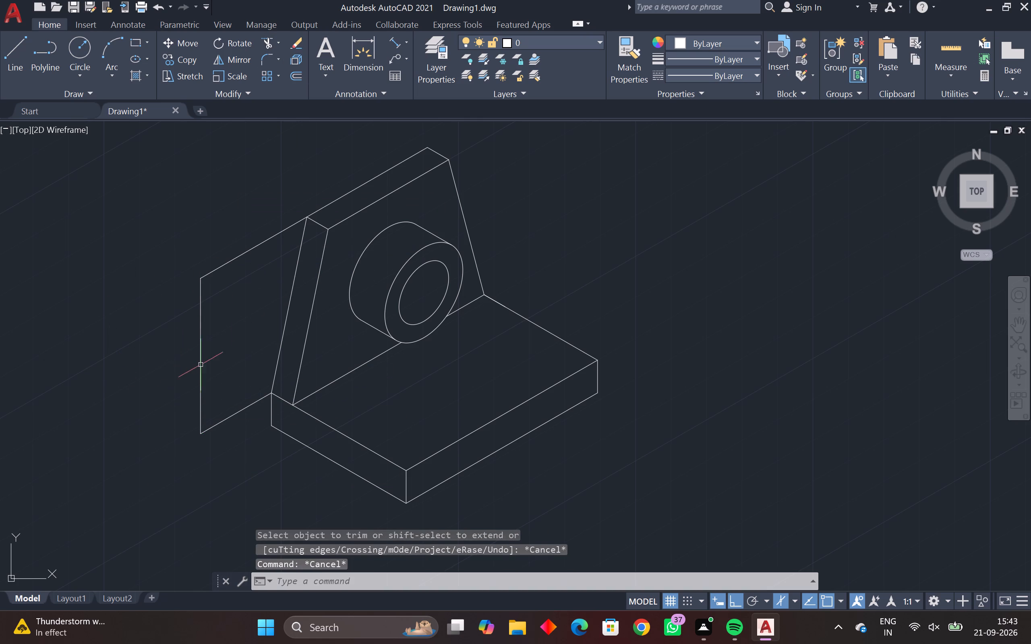
Move the vertical construction line by its midpoint so its lower end sits on the base's left upper corner.
left_click_drag(227, 345, 185, 375)
left_click(143, 400)
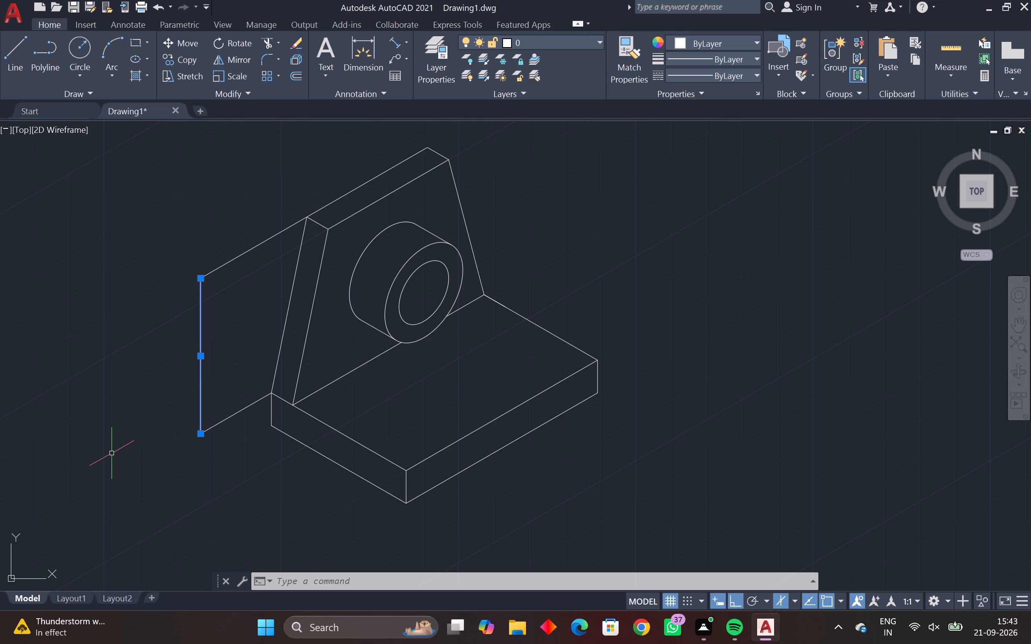
left_click(201, 356)
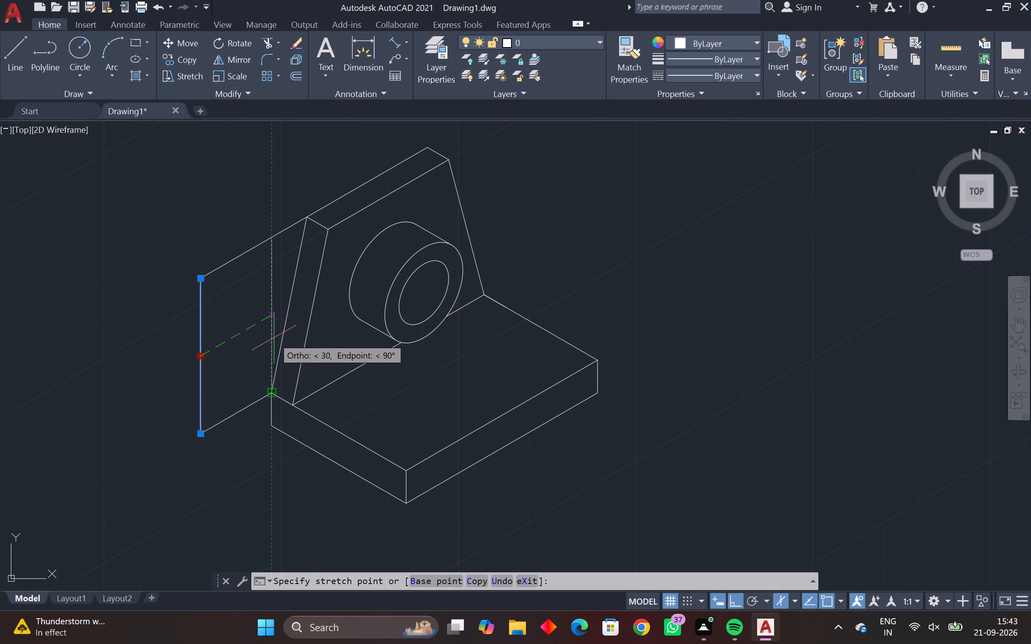
left_click(276, 326)
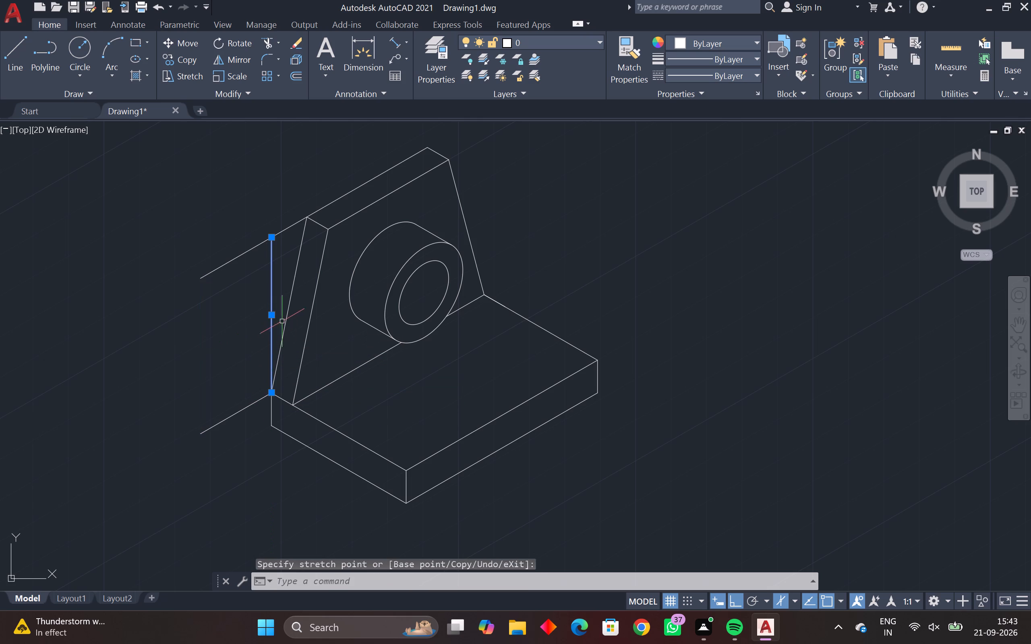
Add an aligned dimension to the full height of the vertical construction line, placing it on the outer side of the part.
key("Escape")
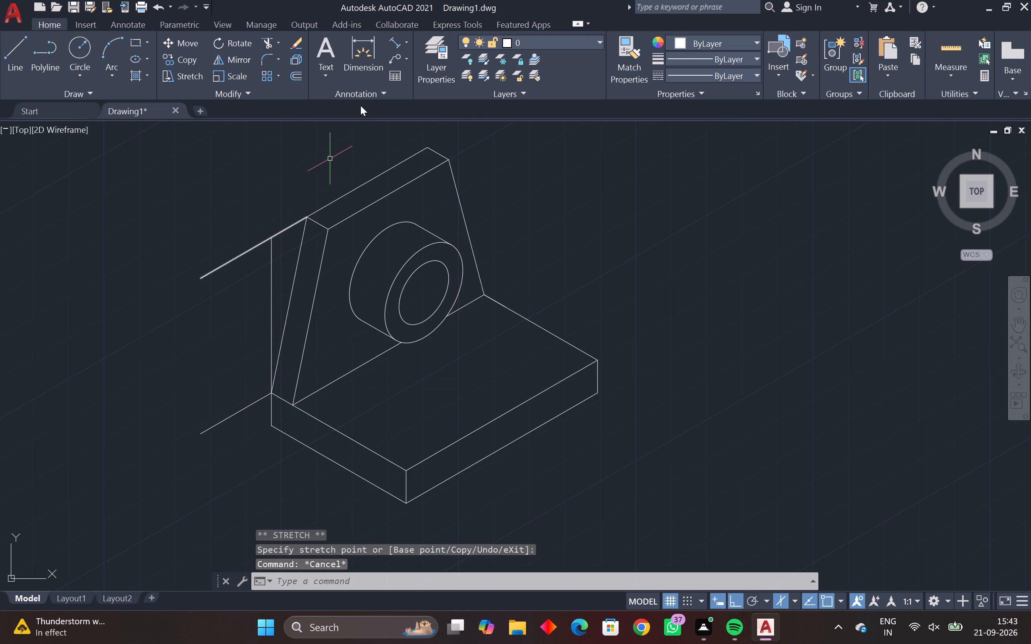
left_click(392, 38)
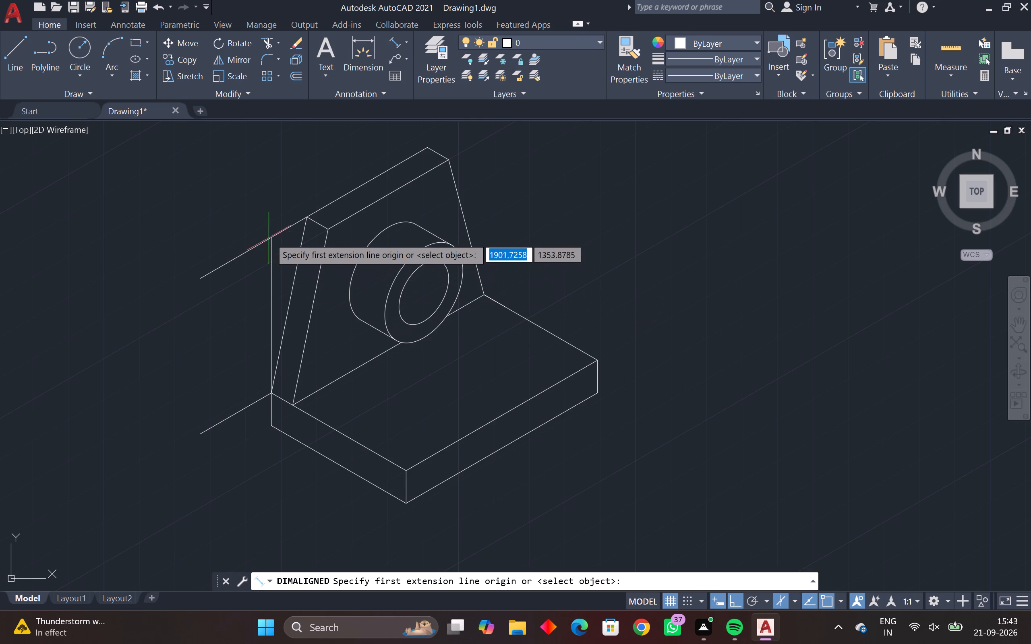
left_click(272, 236)
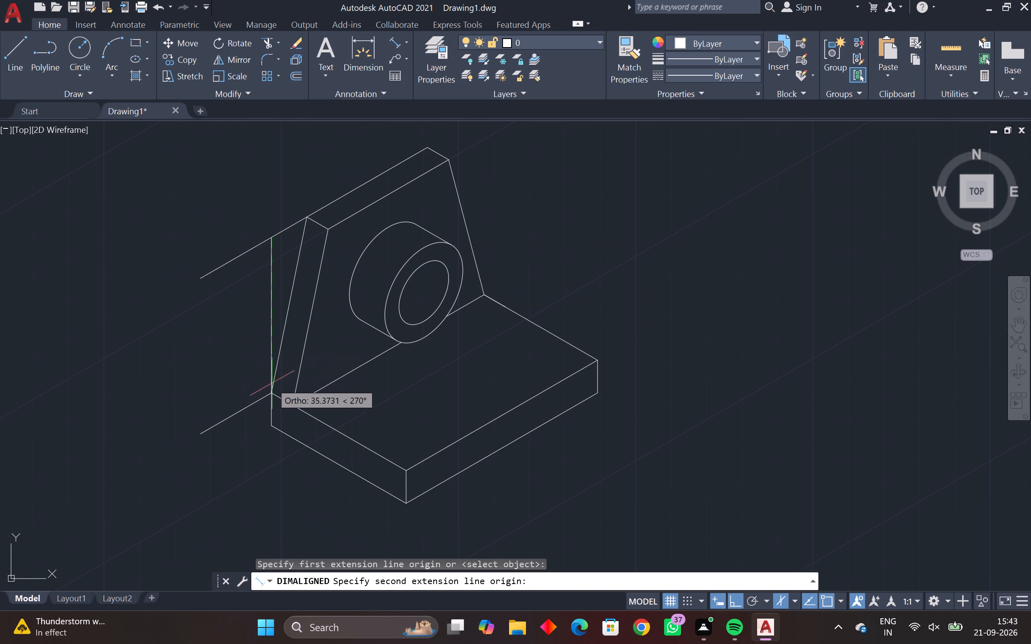
left_click(272, 390)
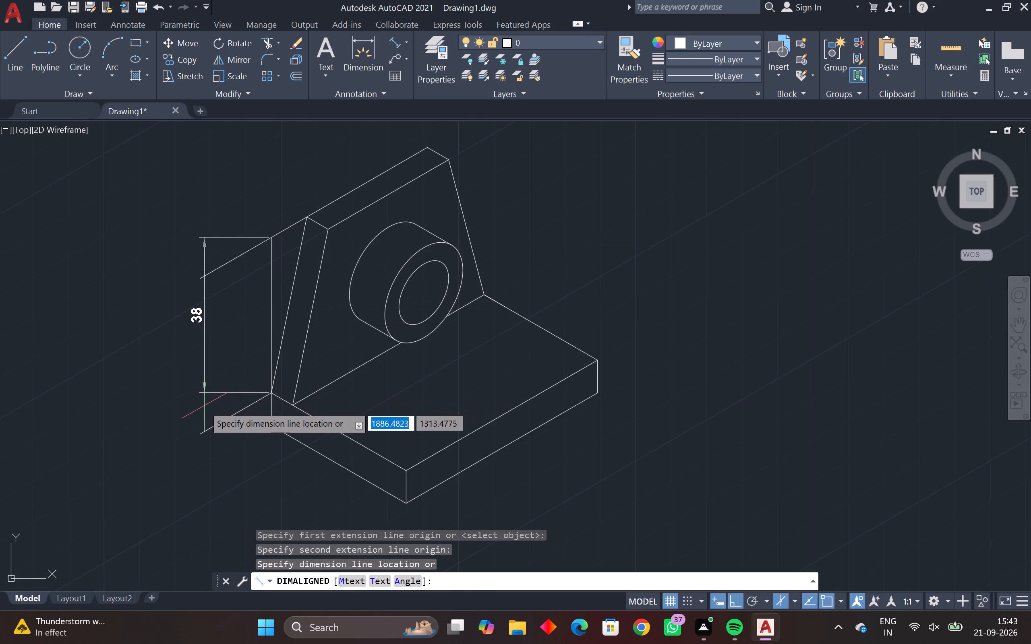
left_click(200, 435)
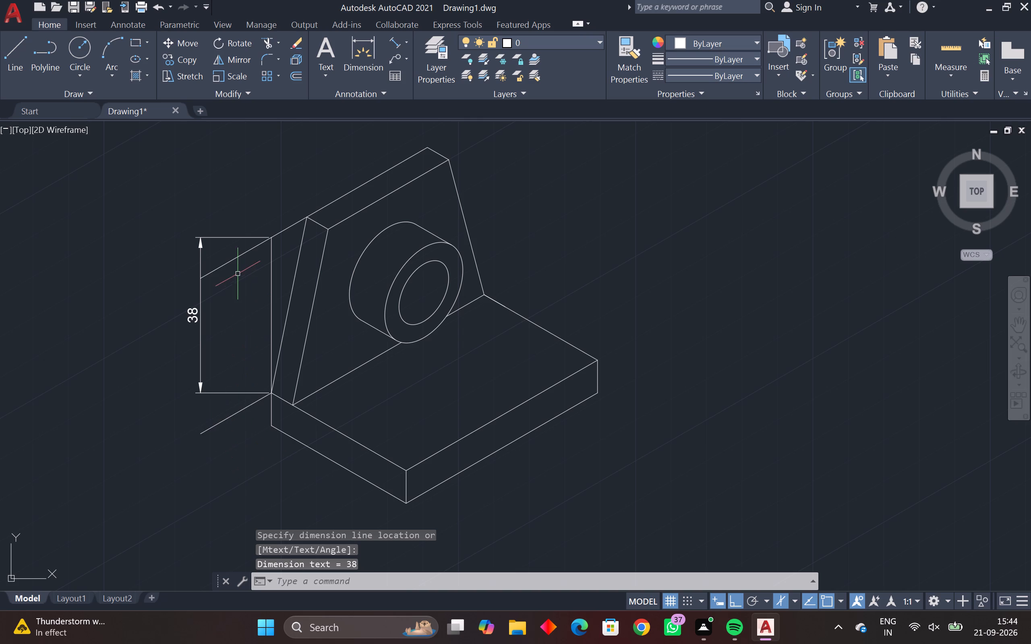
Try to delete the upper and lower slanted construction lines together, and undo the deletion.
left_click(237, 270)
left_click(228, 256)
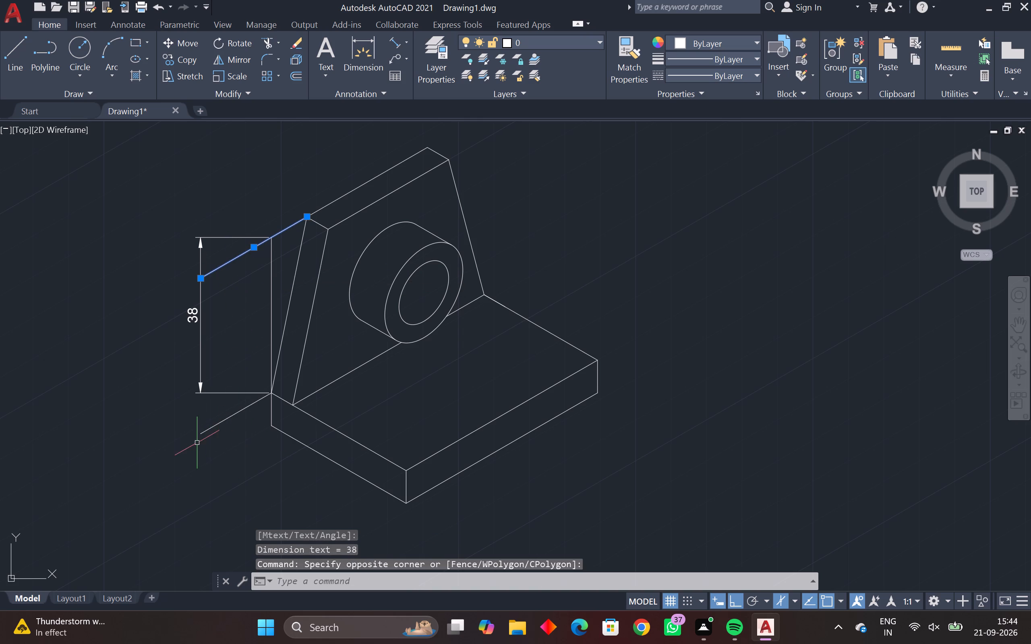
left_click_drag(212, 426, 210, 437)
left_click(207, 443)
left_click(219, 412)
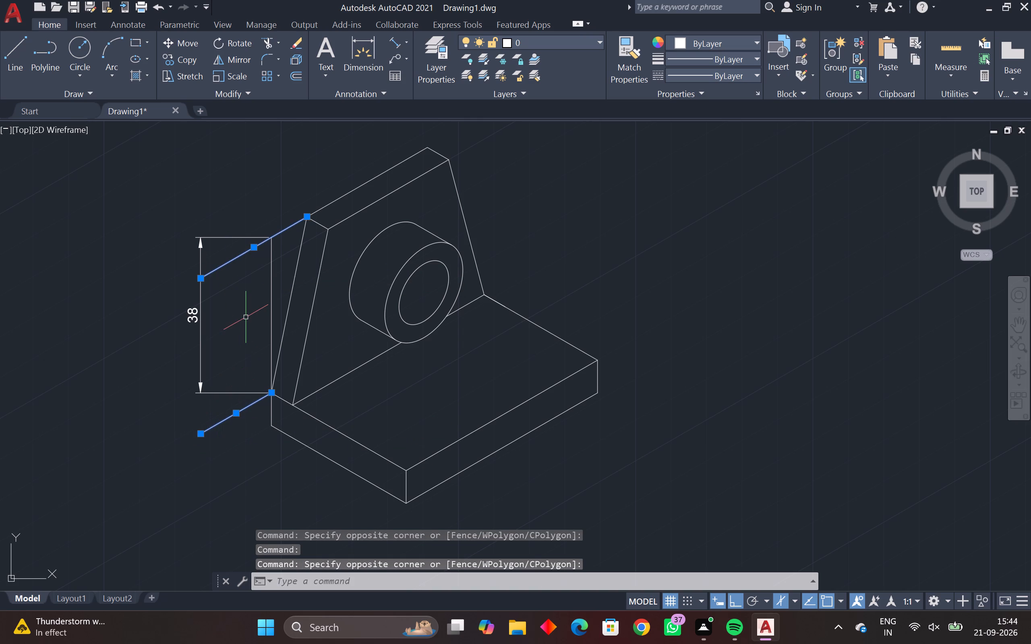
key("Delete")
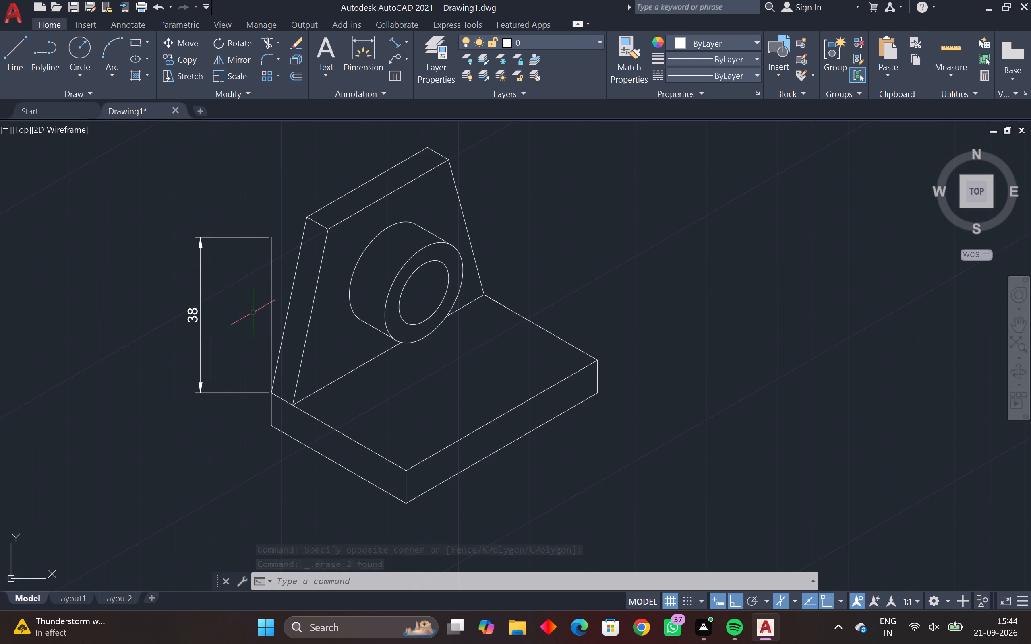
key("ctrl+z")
Delete the lower slanted construction line that starts at the base's left upper corner.
left_click(226, 408)
left_click(222, 423)
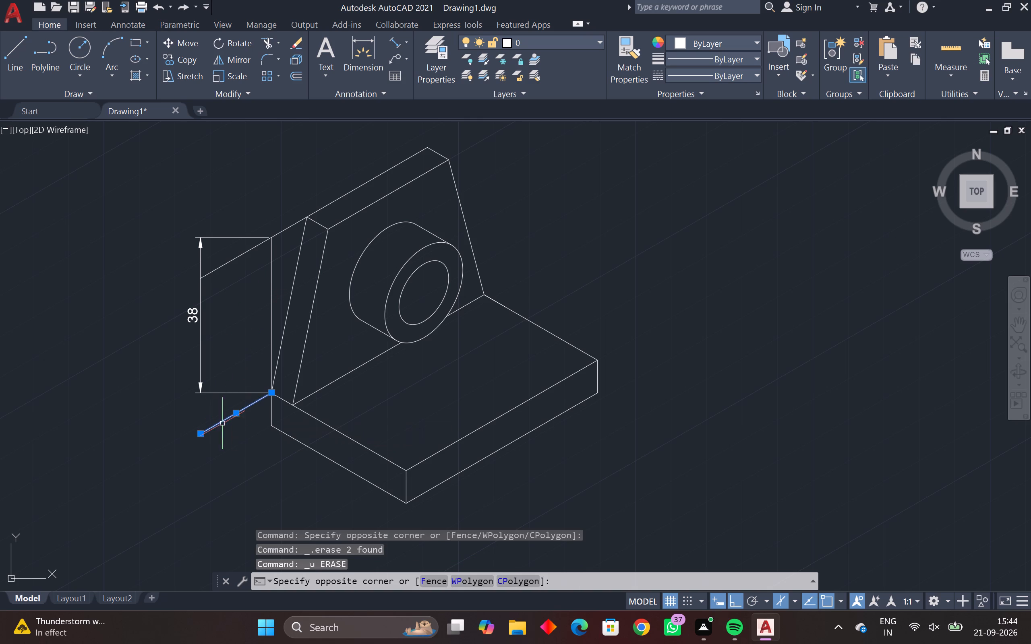
left_click(272, 42)
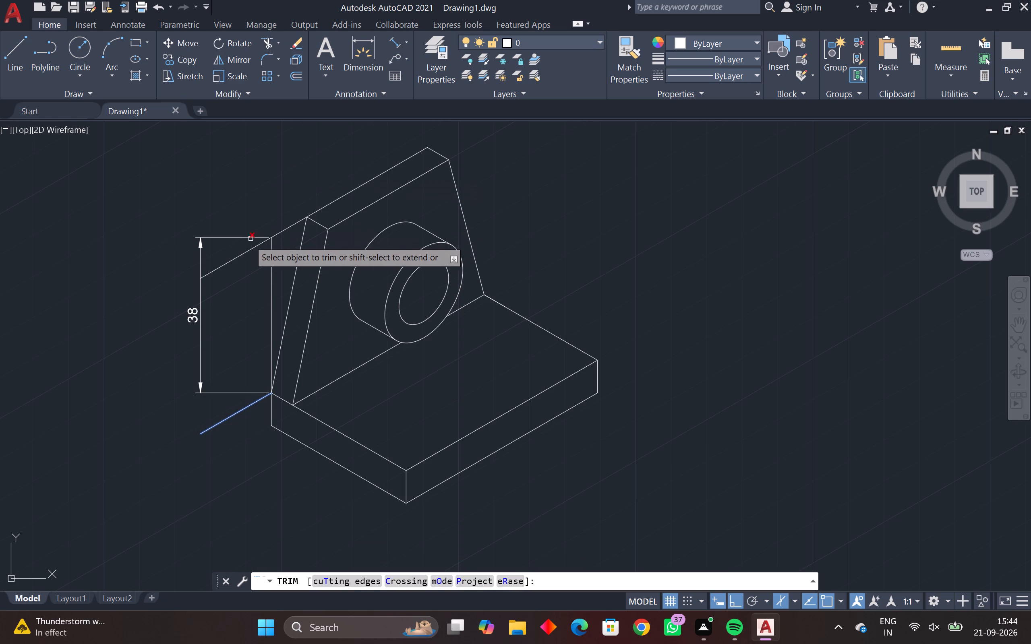
key("Delete")
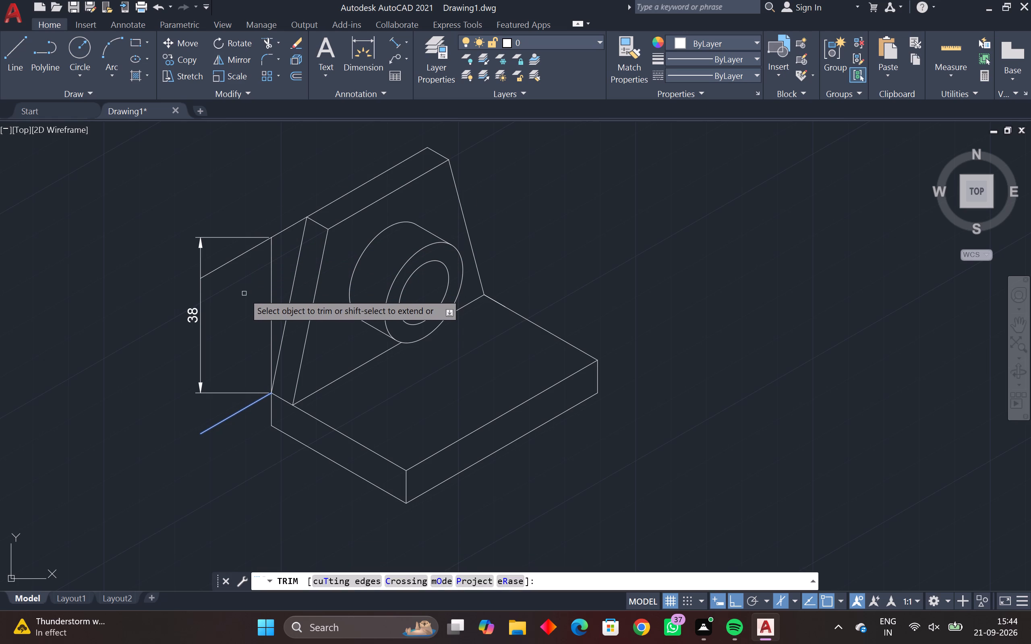
key("Escape")
key("Escape")
left_click_drag(235, 411, 233, 415)
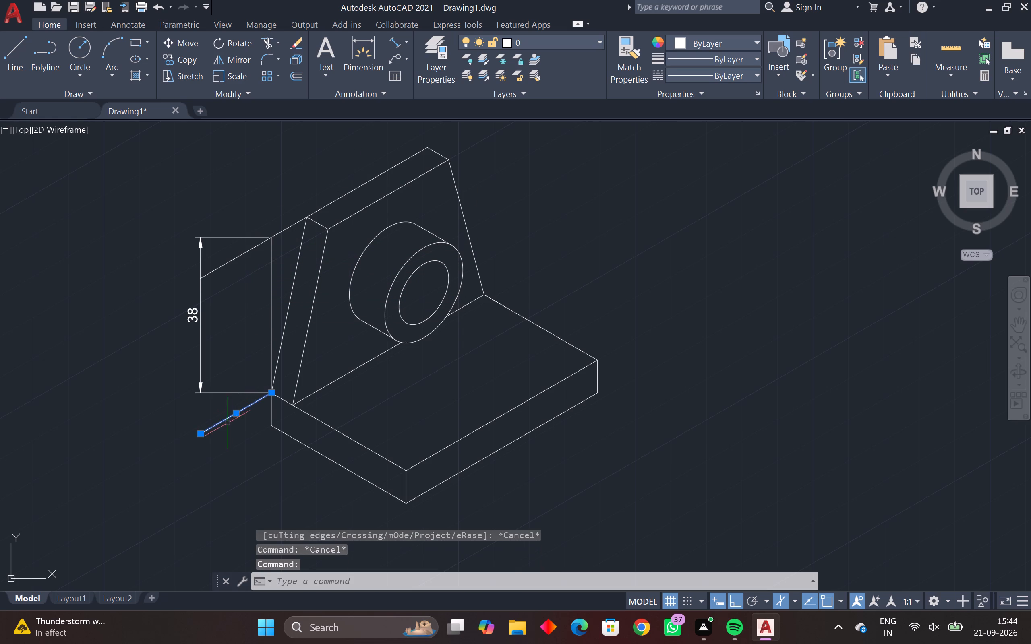
key("Delete")
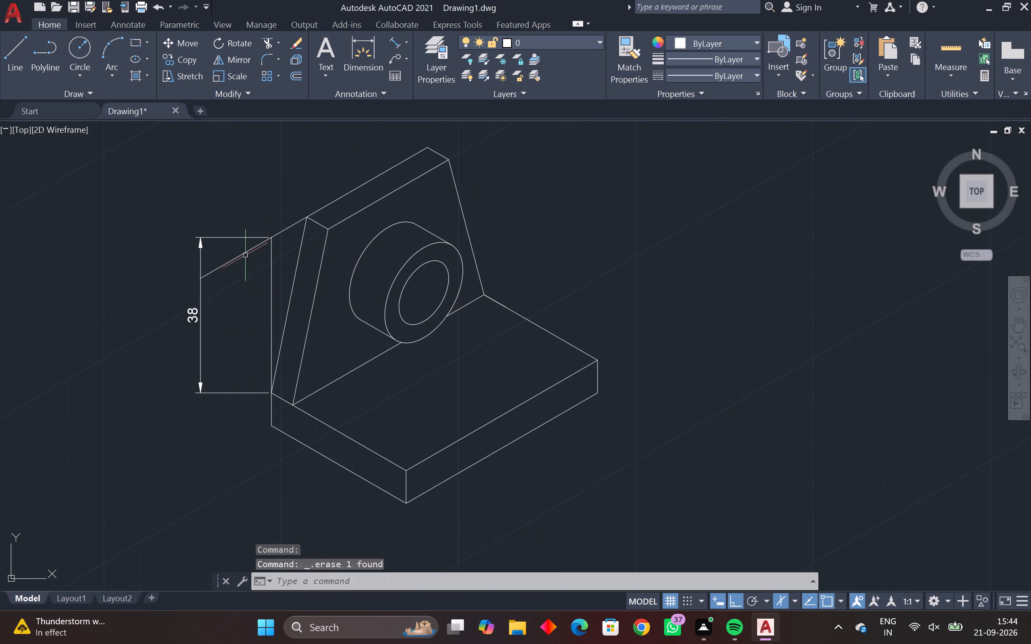
Trim the overhang of the upper slanted construction line beyond the vertical construction line.
left_click(272, 43)
left_click(232, 259)
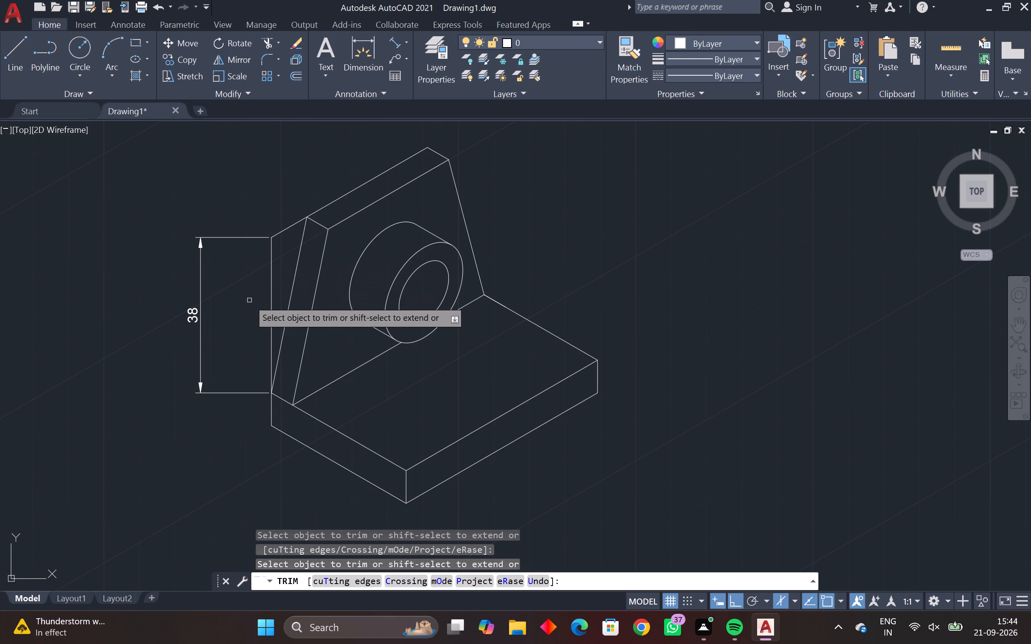
key("Escape")
key("Escape")
key("Escape")
key("Escape")
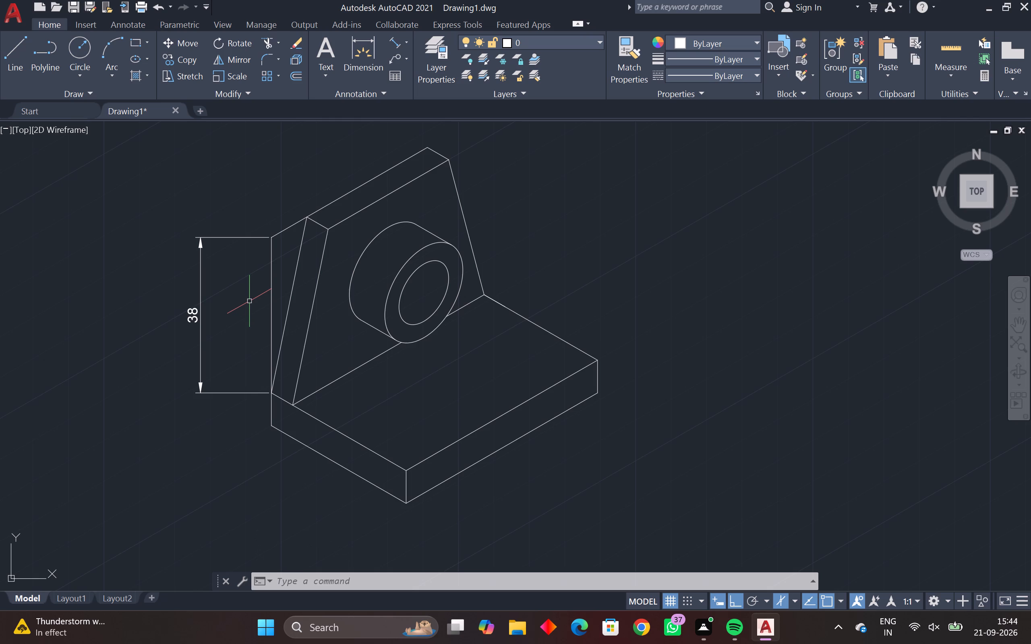
On the left isoplane, draw a center line about 19 units long at 330° from the center of the boss's front hole.
scroll(245, 301, "down", 1)
middle_click_drag(238, 303, 139, 316)
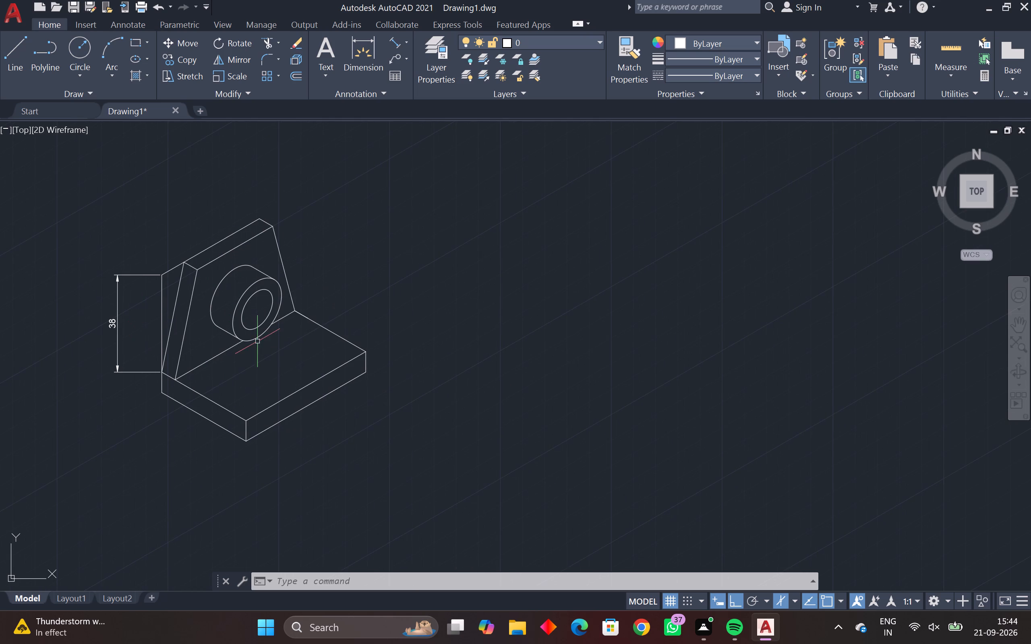
scroll(260, 341, "up", 2)
scroll(249, 301, "down", 1)
middle_click_drag(249, 301, 205, 364)
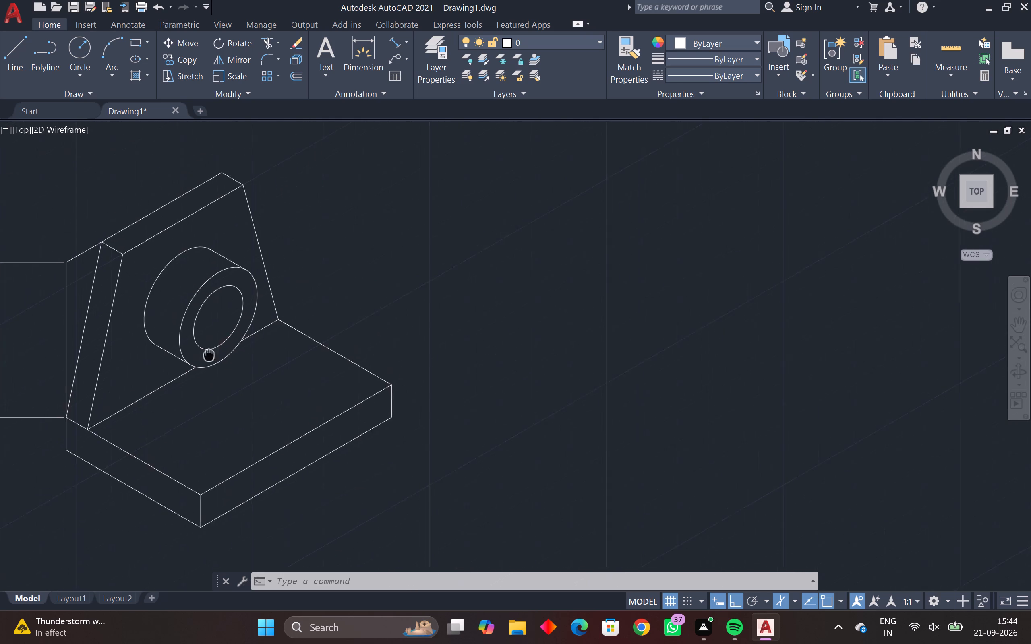
middle_click_drag(205, 364, 215, 447)
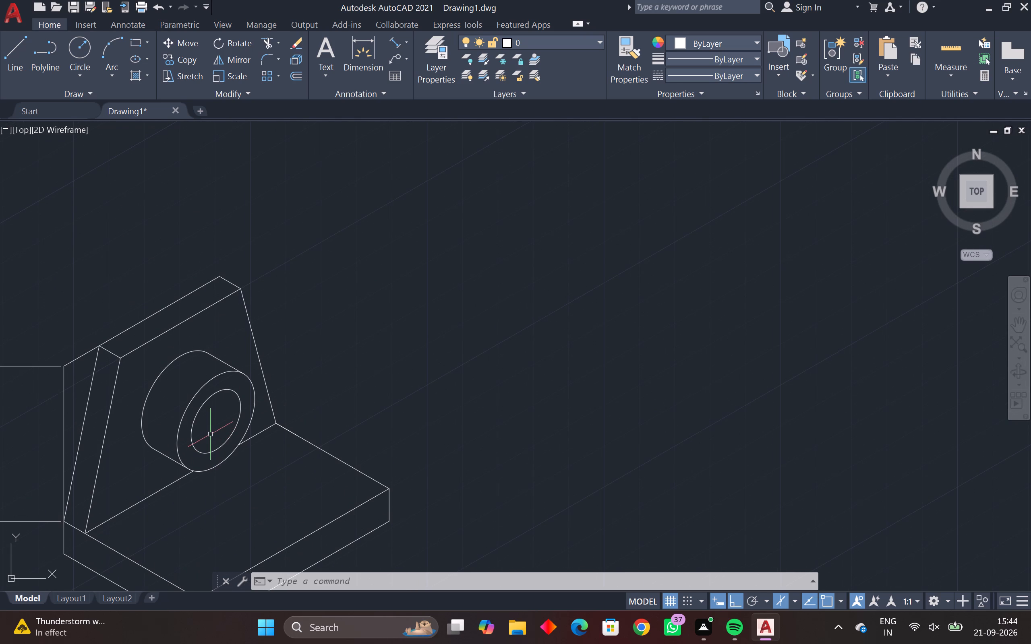
type("l")
key("space")
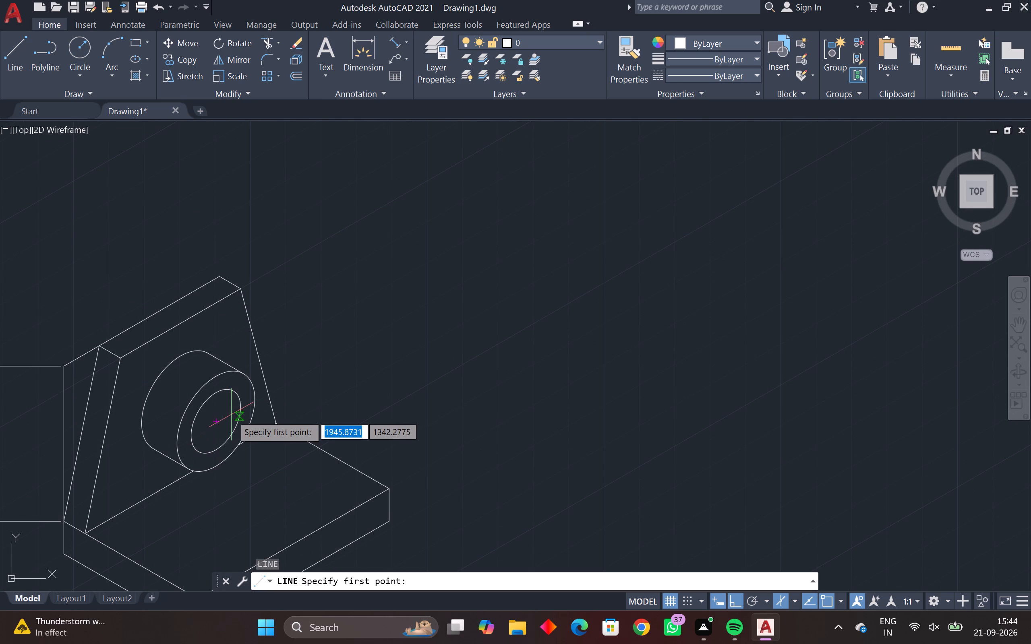
left_click(215, 420)
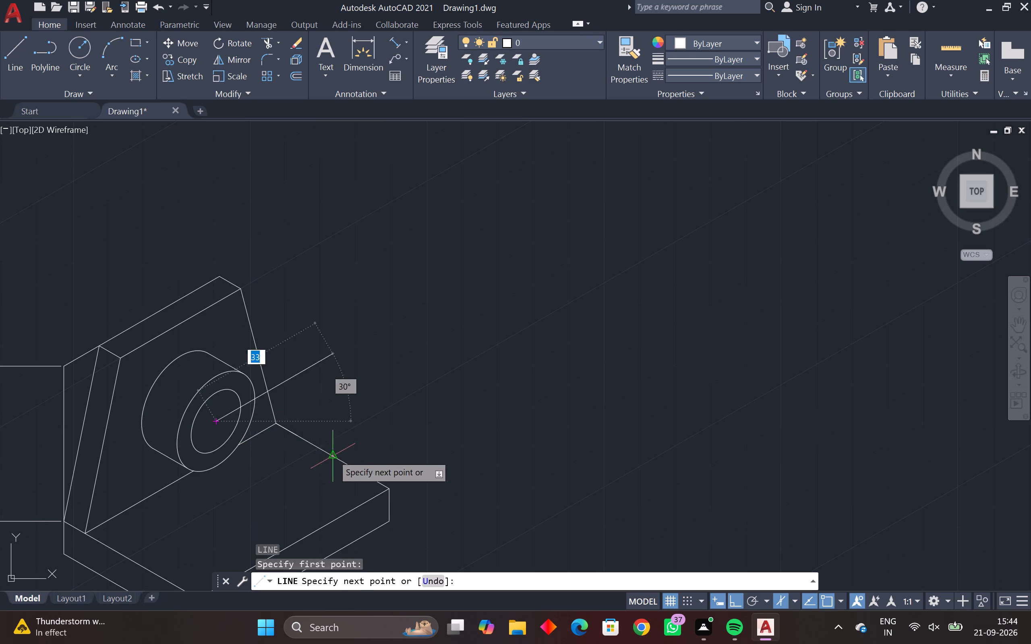
key("F5")
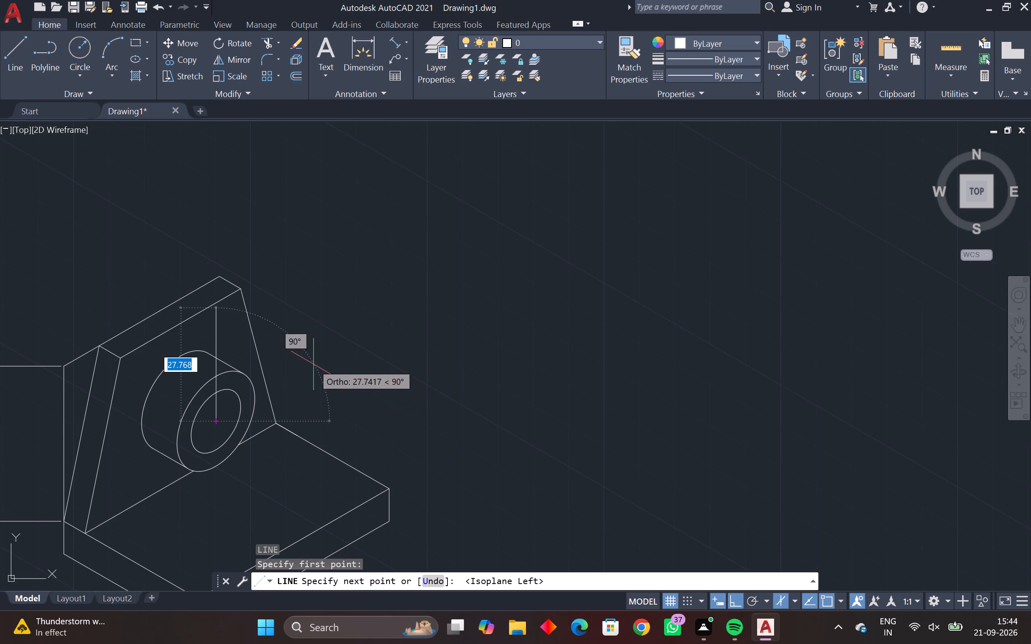
left_click(283, 396)
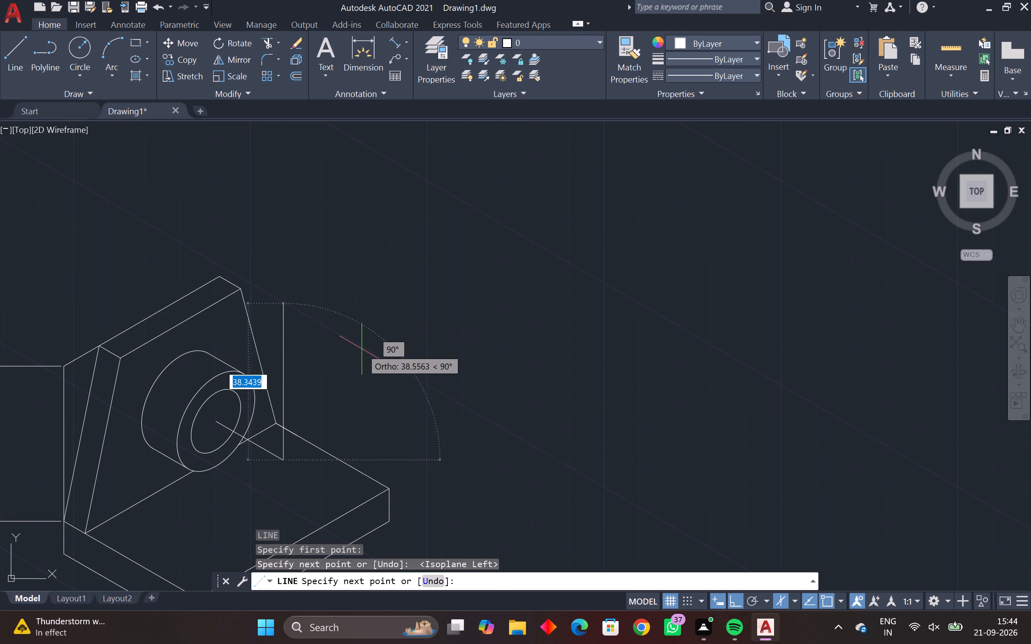
key("space")
Draw the opposite half of the center line at 150° from the hole's center, back across the boss towards the upright's slanted side.
key("space")
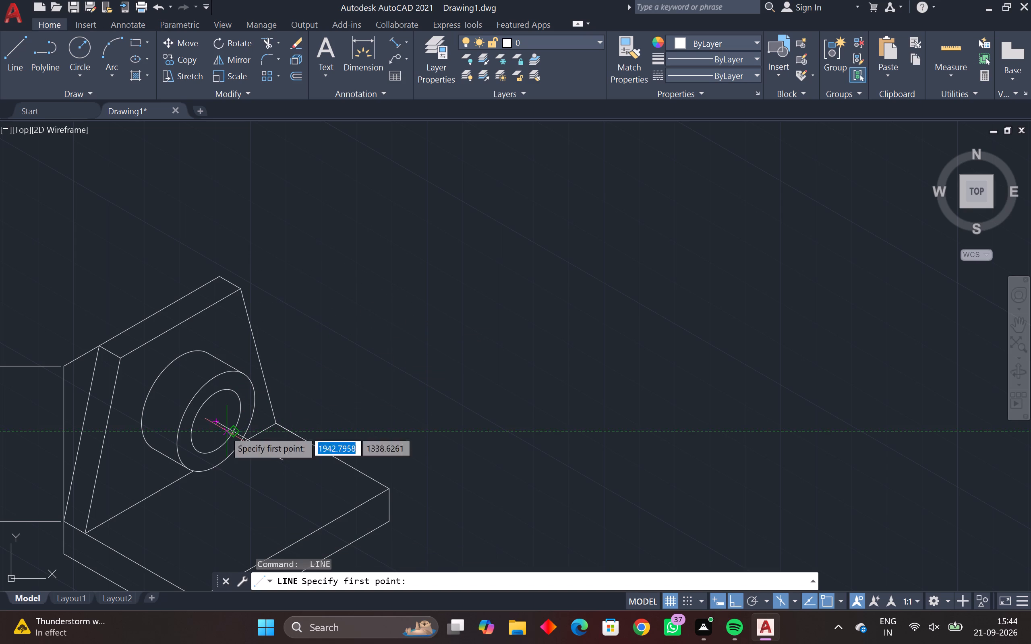
left_click_drag(213, 423, 199, 413)
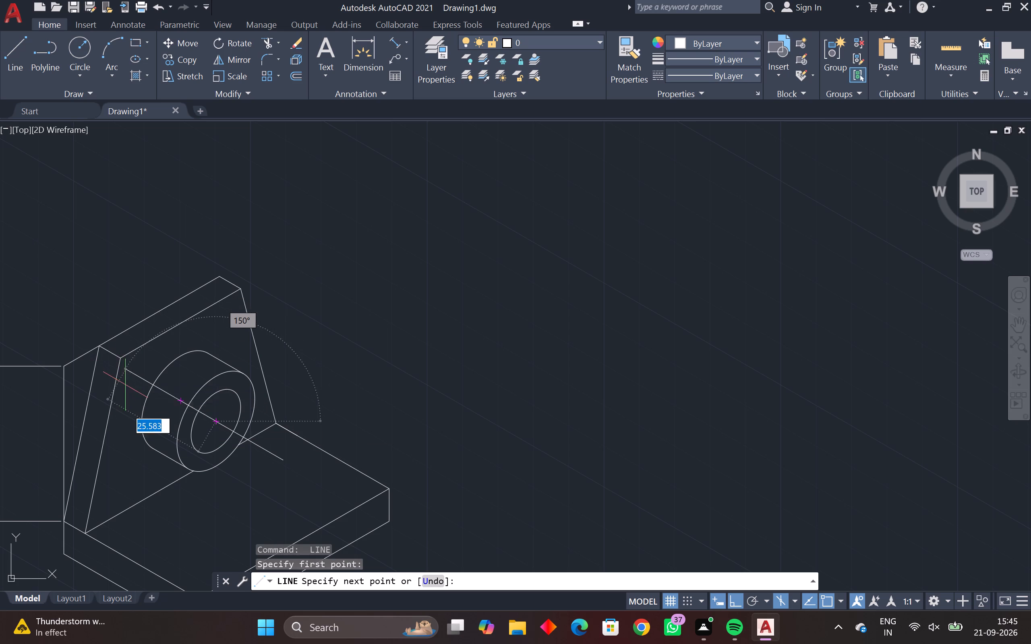
left_click(132, 390)
key("Escape")
key("Escape")
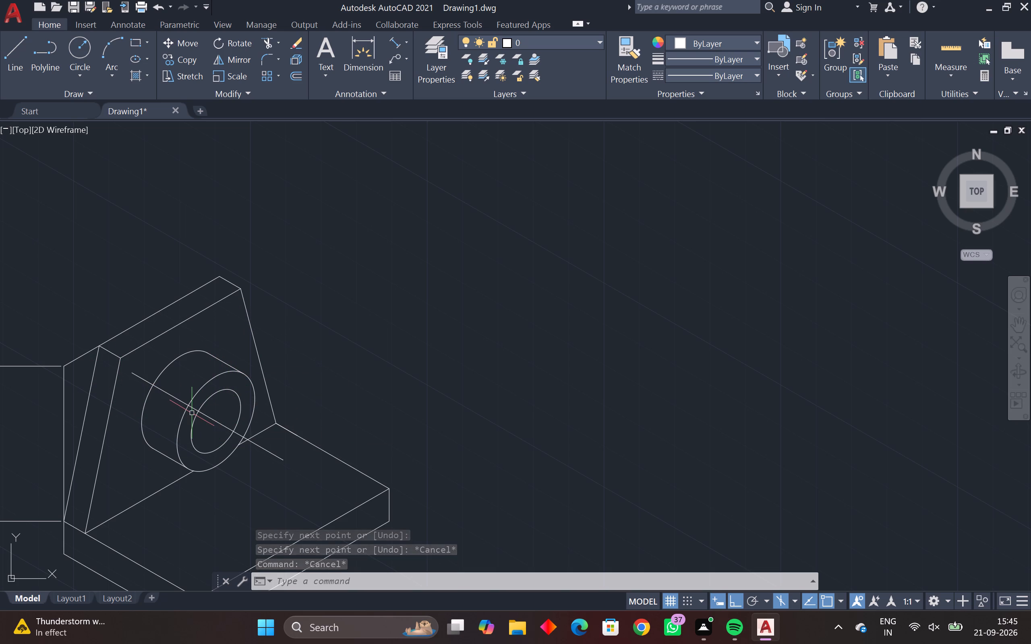
Draw vertical center lines from the hole's center upward and downward, extending past the boss's outer ellipse both ways.
key("l")
key("space")
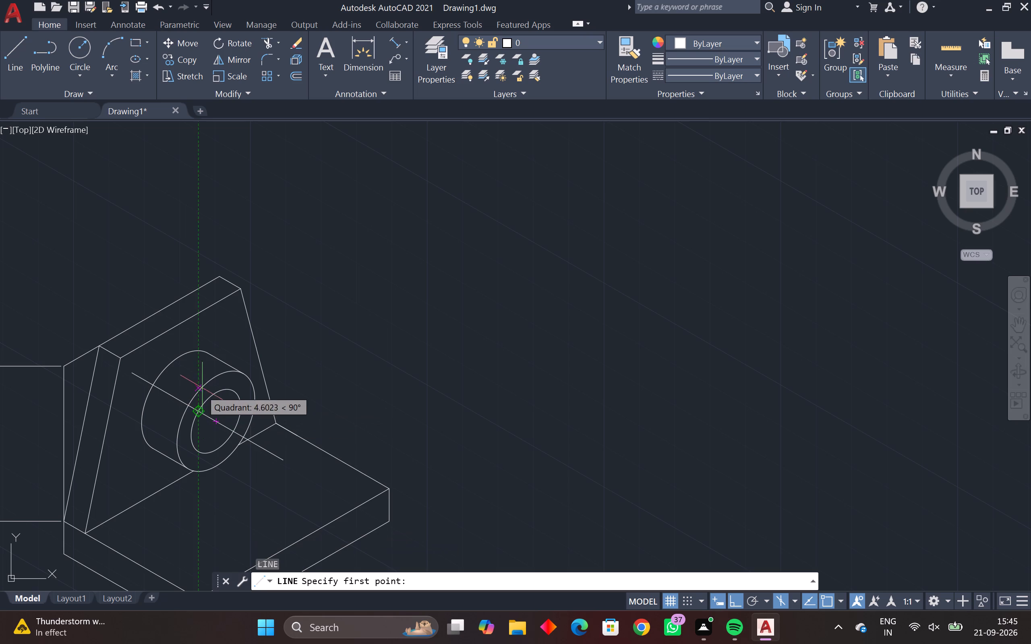
left_click(218, 420)
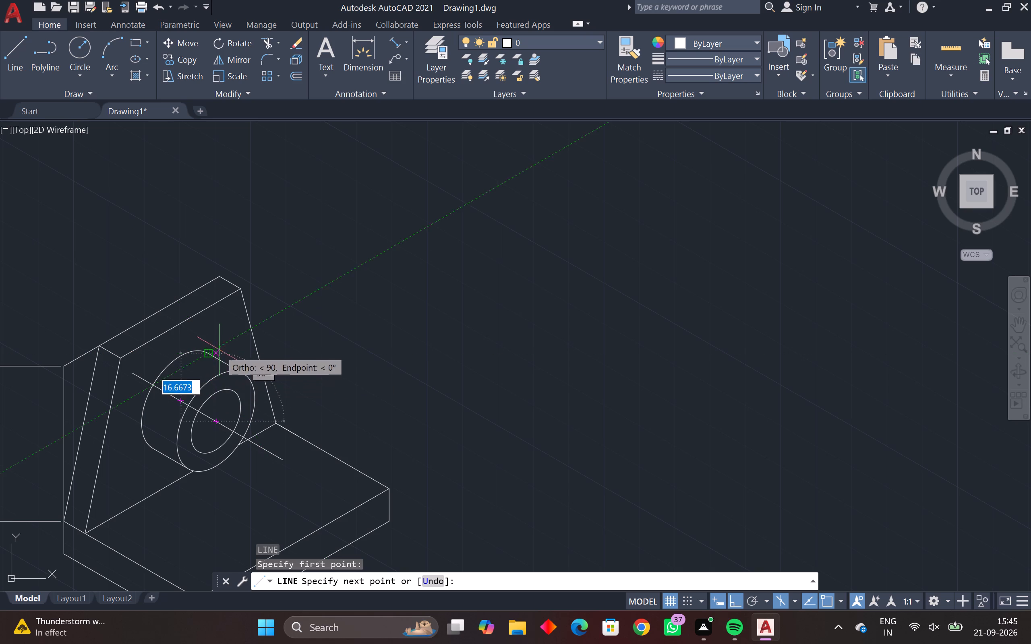
left_click(203, 334)
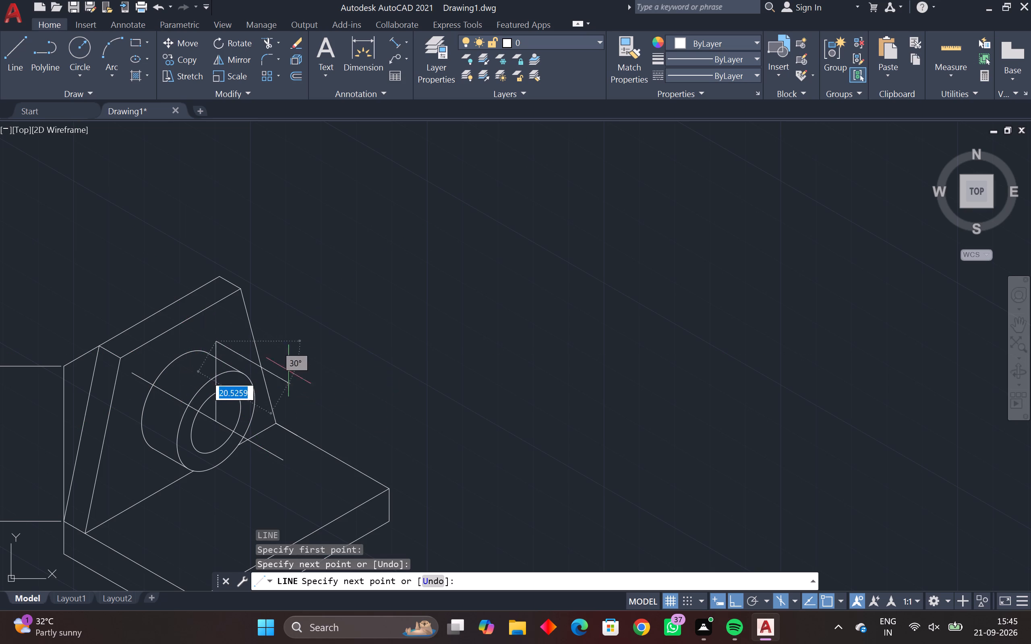
key("space")
key("space")
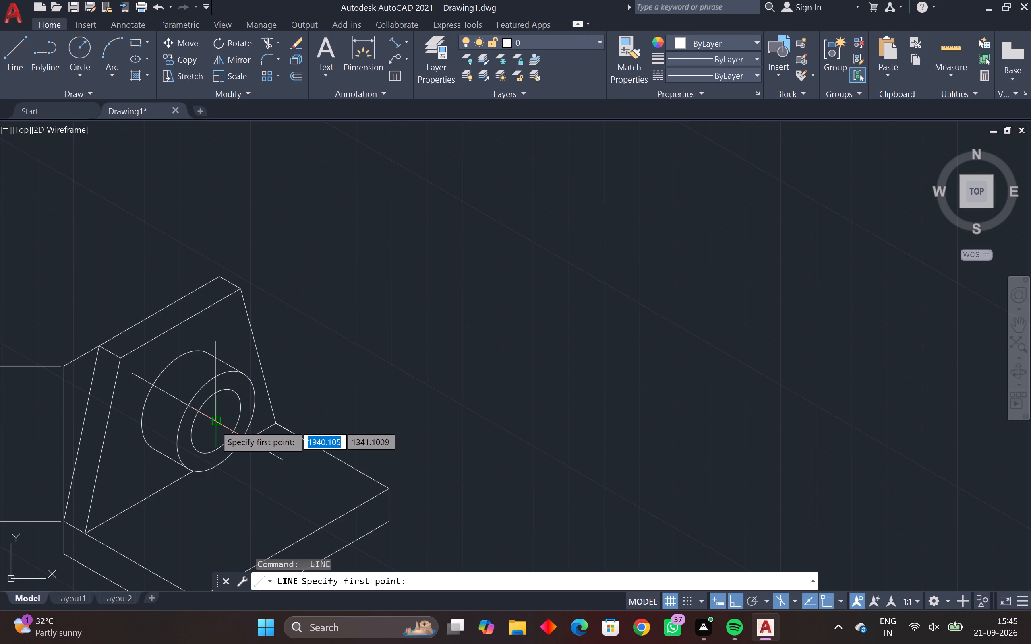
left_click(216, 424)
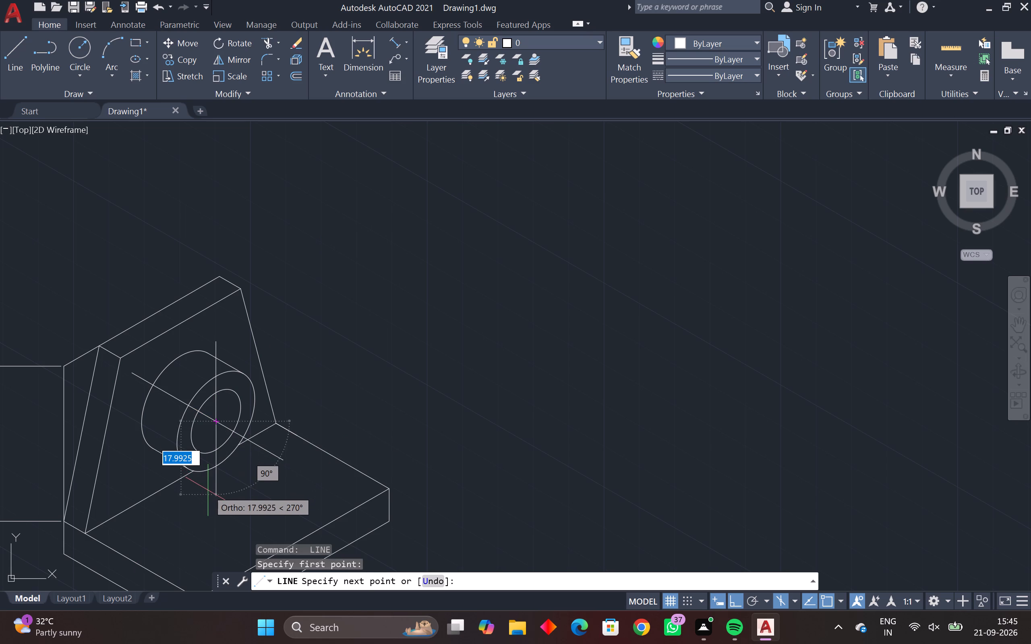
left_click(206, 486)
key("space")
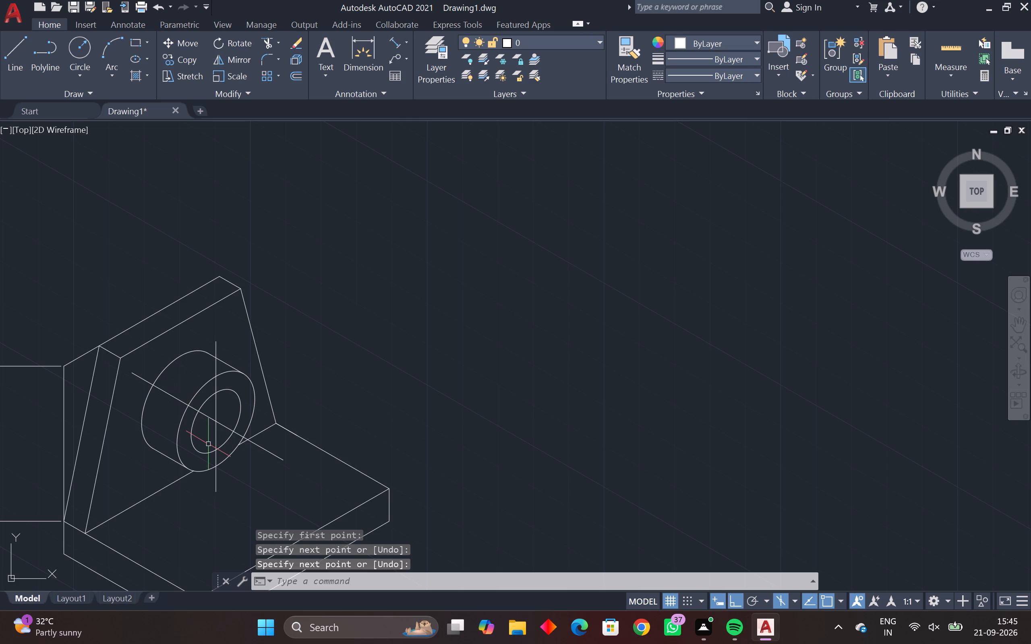
On the top isoplane, draw a center line about 16 units long at 30° from the hole's center past the boss's outer ellipse.
key("space")
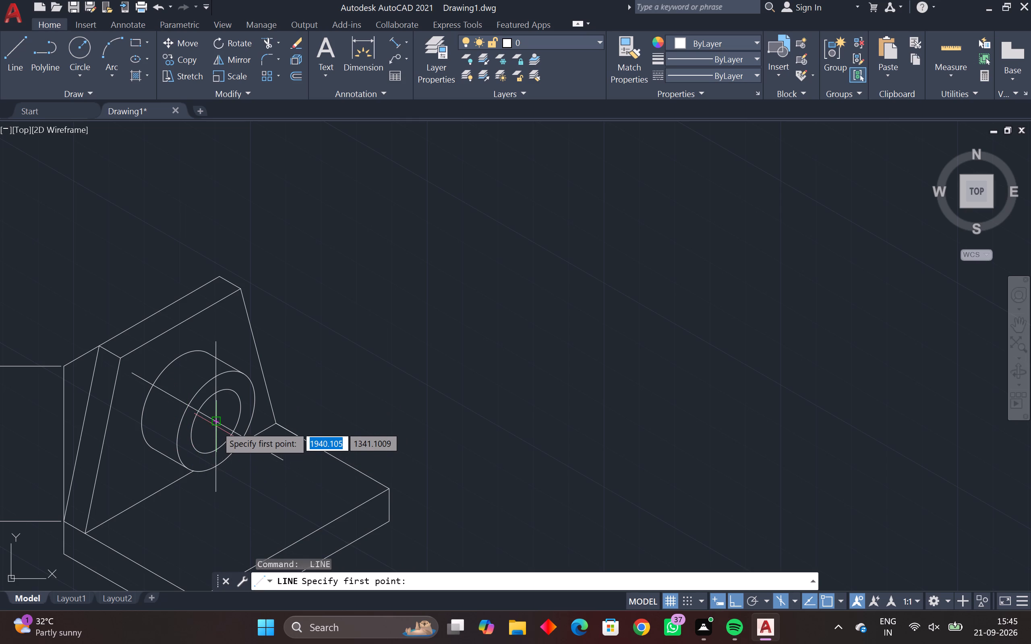
left_click(215, 424)
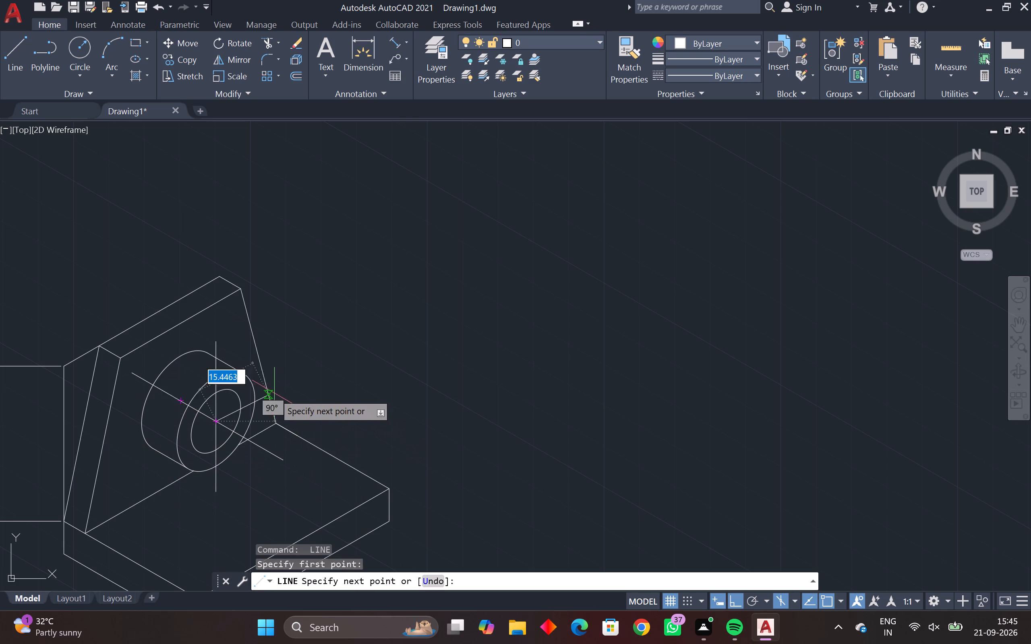
key("F5")
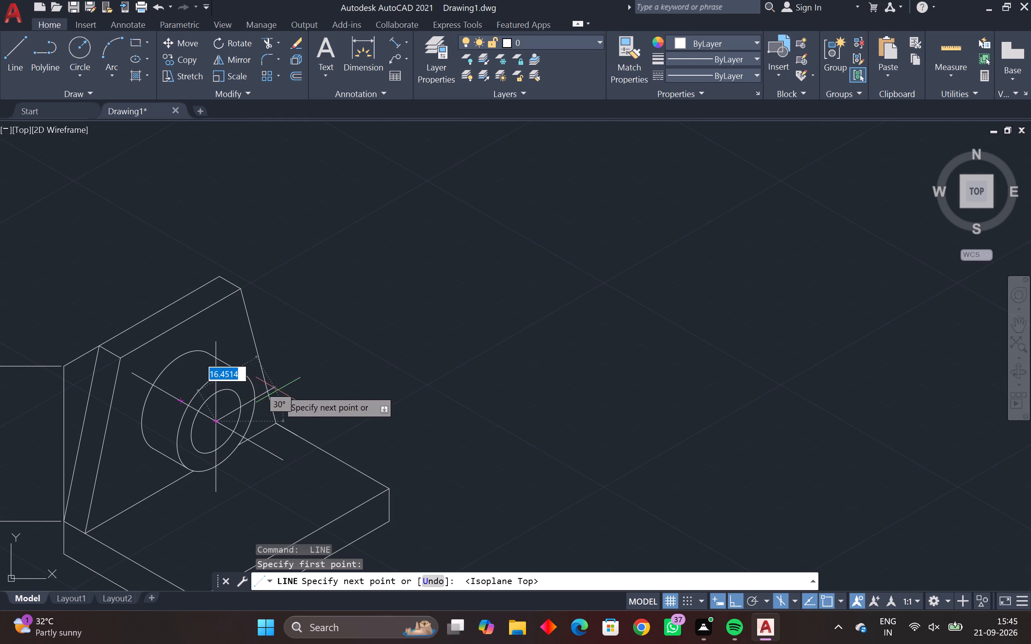
left_click(294, 400)
key("space")
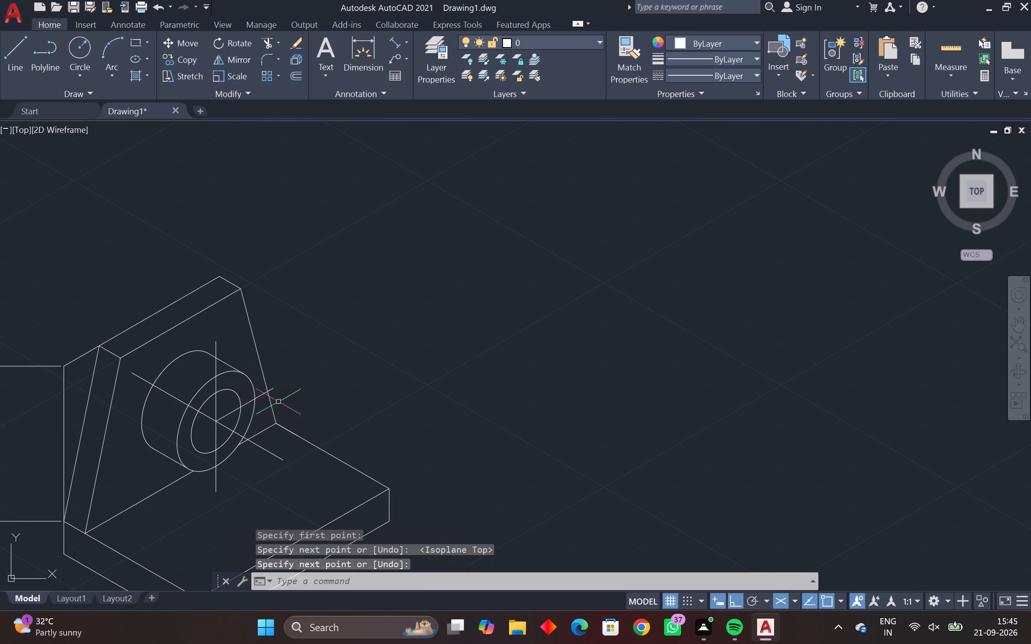
Draw the opposite half of the center line at 210° from the hole's center, past the boss's outer ellipse.
key("space")
left_click_drag(212, 422, 200, 427)
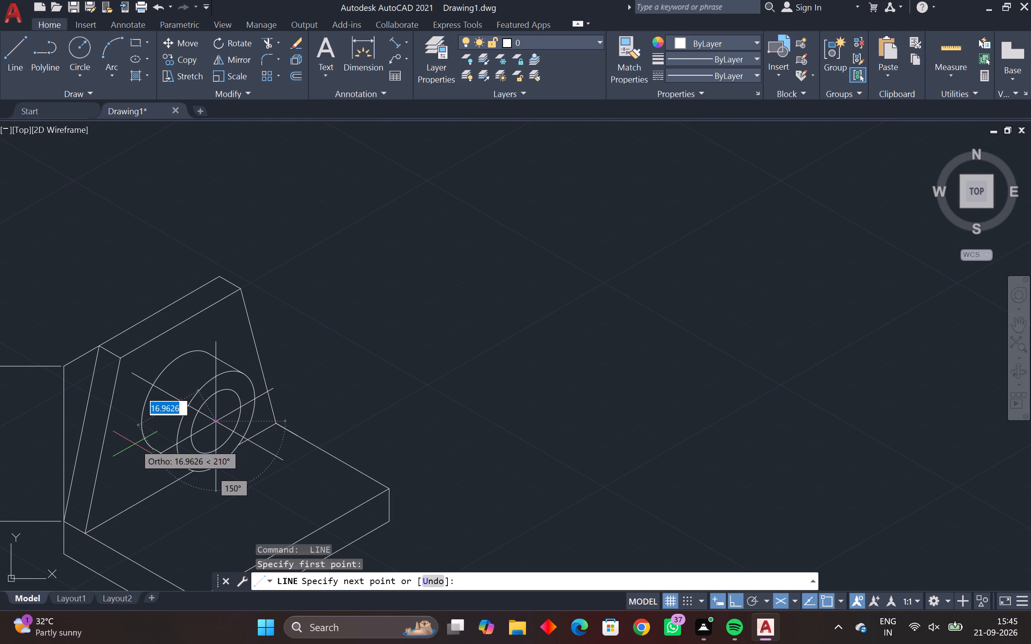
left_click(147, 465)
key("space")
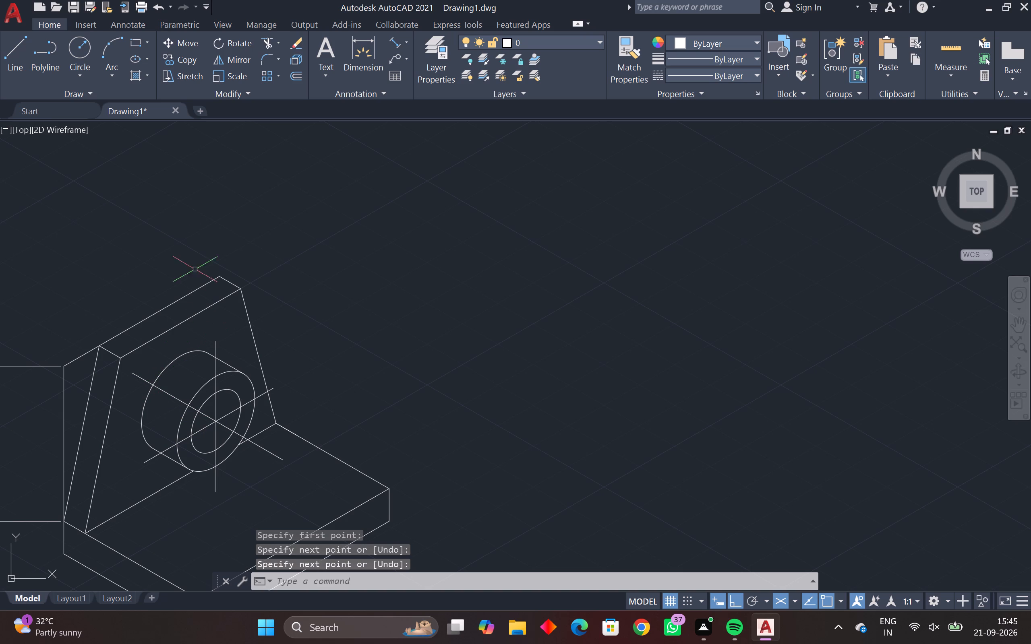
Trim both ends of the 30°/210° center line back to the boss's outer front ellipse.
left_click(267, 42)
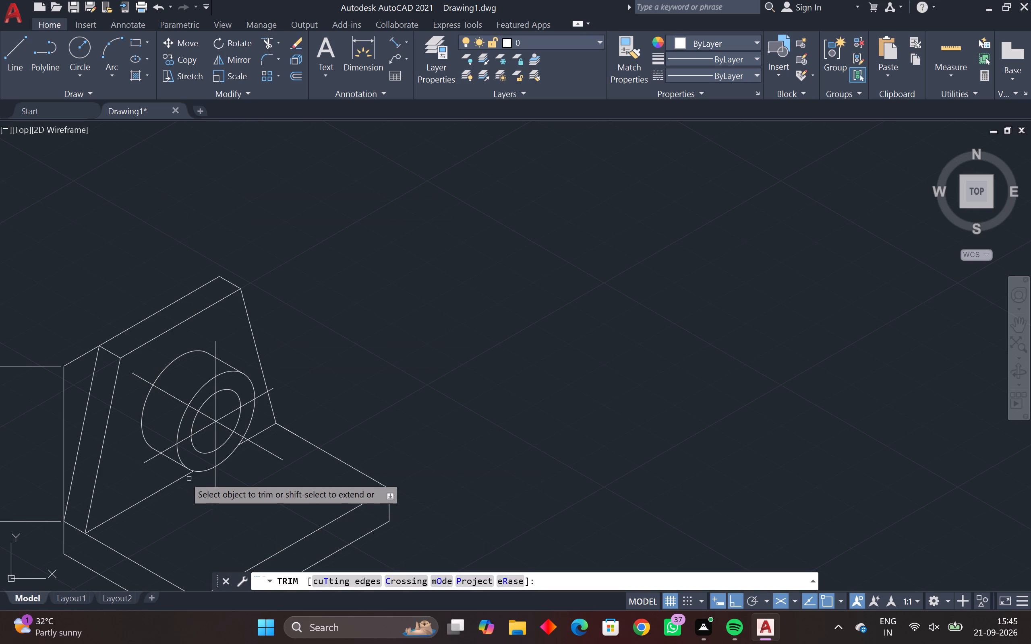
left_click(151, 458)
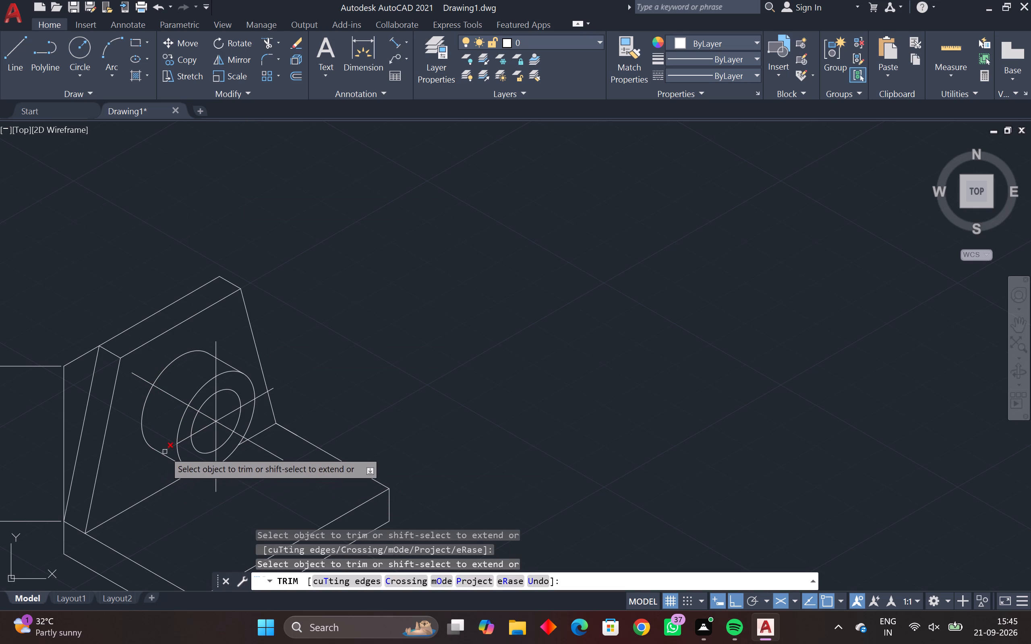
left_click(165, 452)
left_click(262, 394)
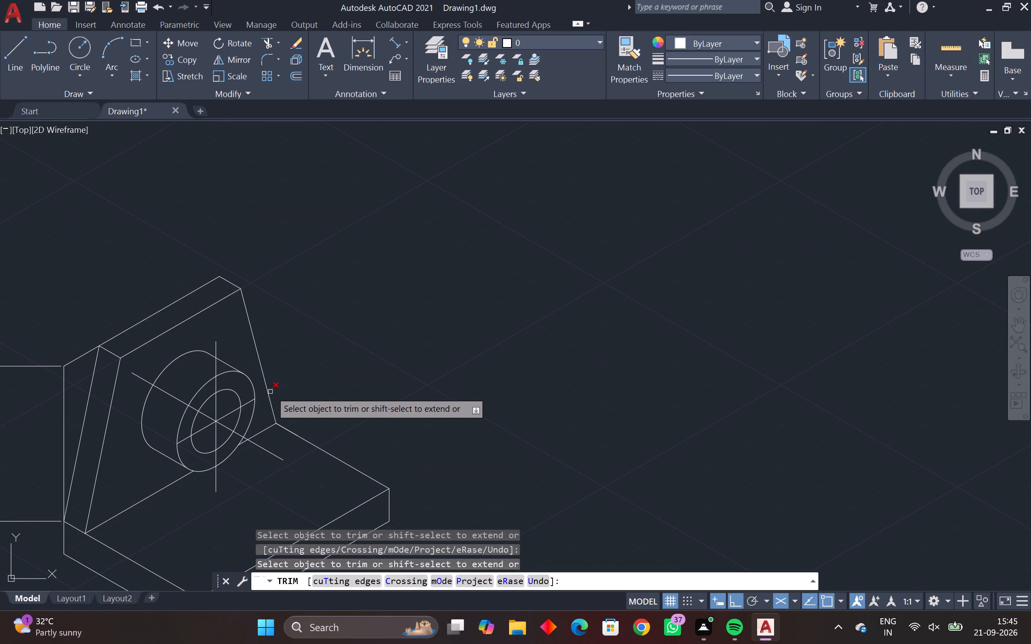
left_click(271, 390)
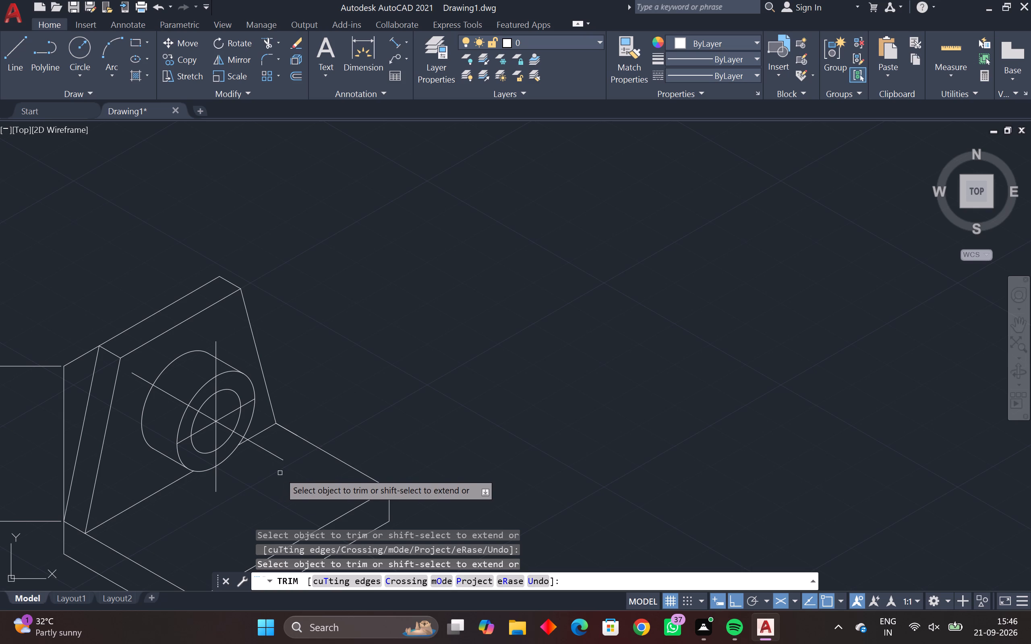
scroll(280, 473, "down", 1)
middle_click_drag(282, 464, 411, 345)
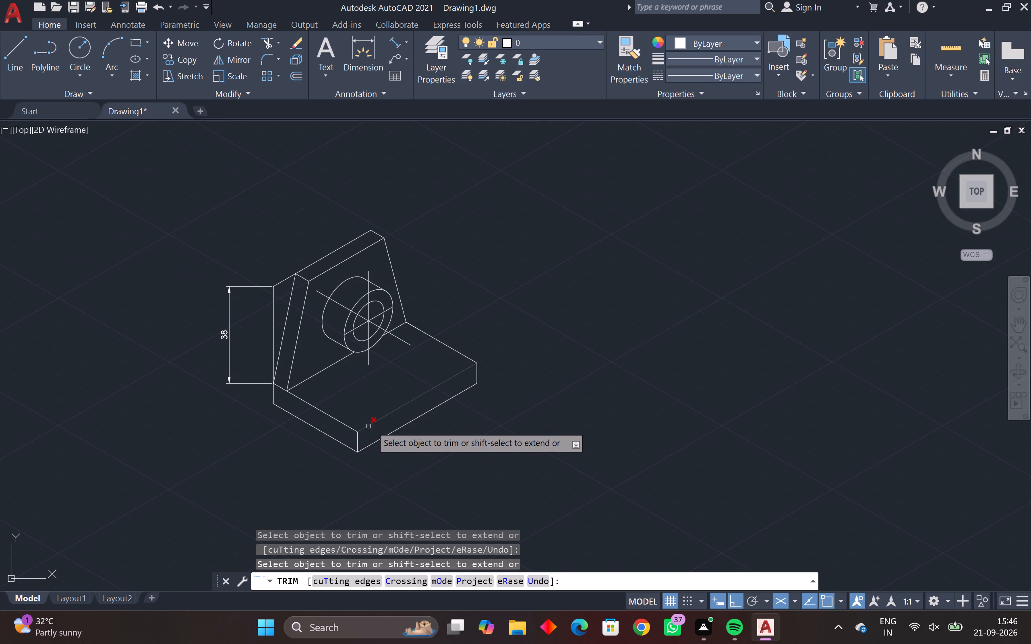
key("Escape")
key("Escape")
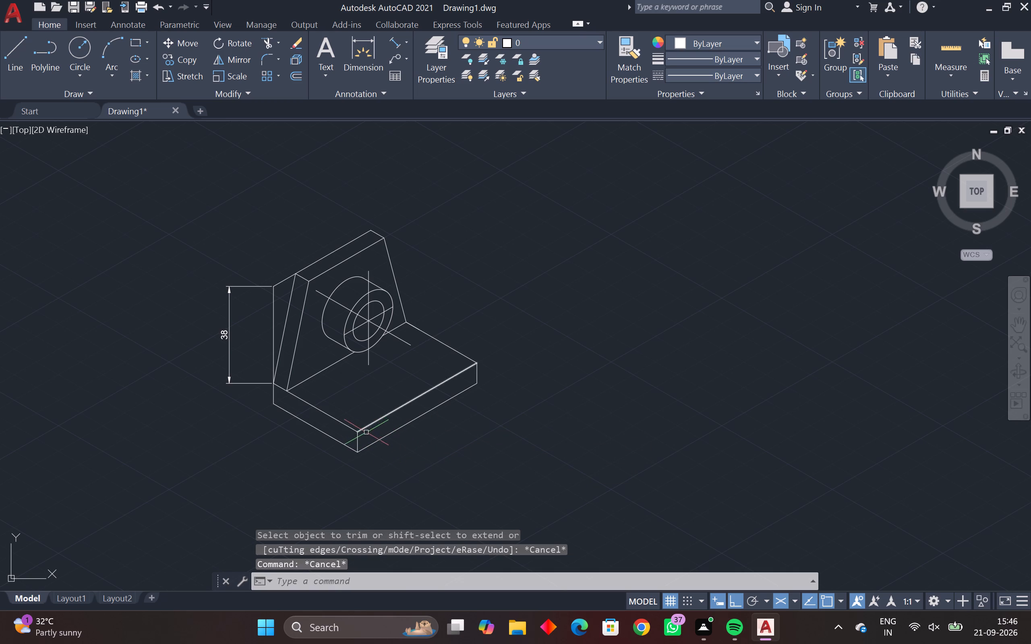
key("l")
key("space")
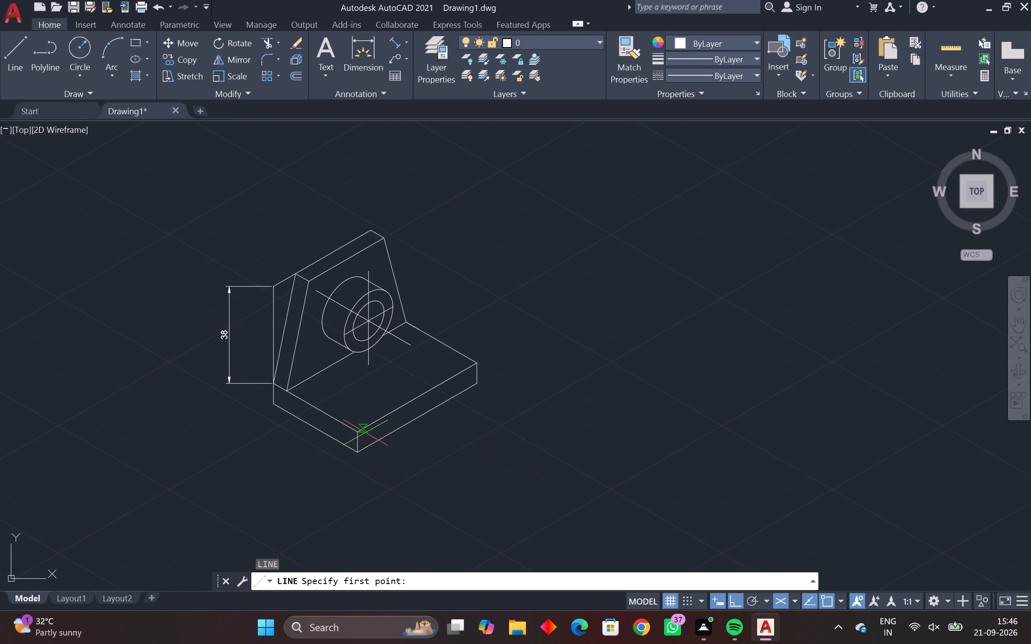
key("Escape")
From the base's bottom front corner, draw a 2-unit line at 30° and, on the right isoplane, a vertical line about 18 units upward.
type("l")
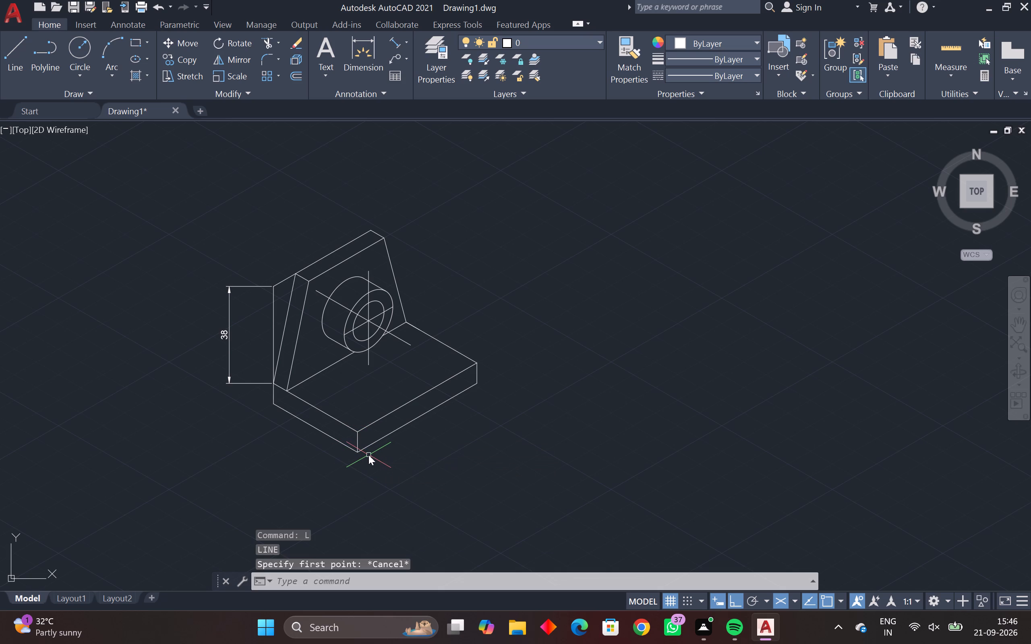
key("space")
left_click(360, 451)
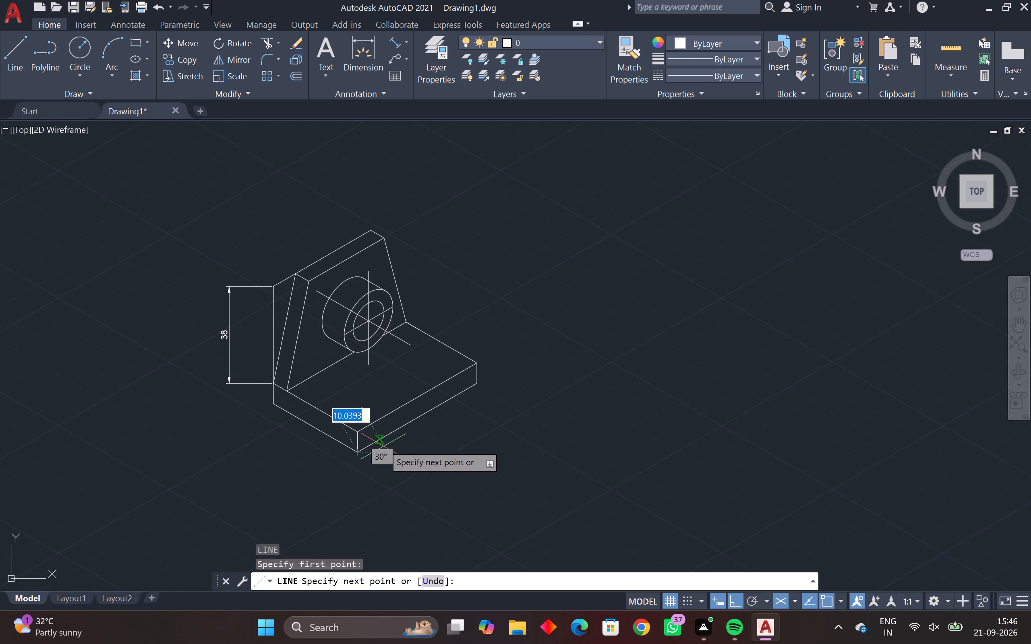
key("2")
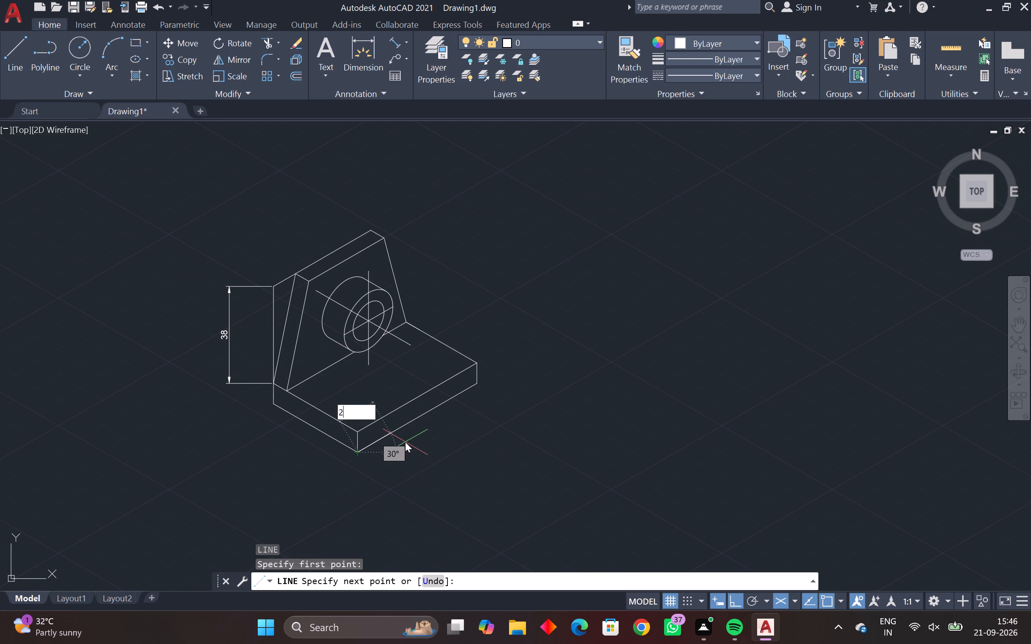
key("Return")
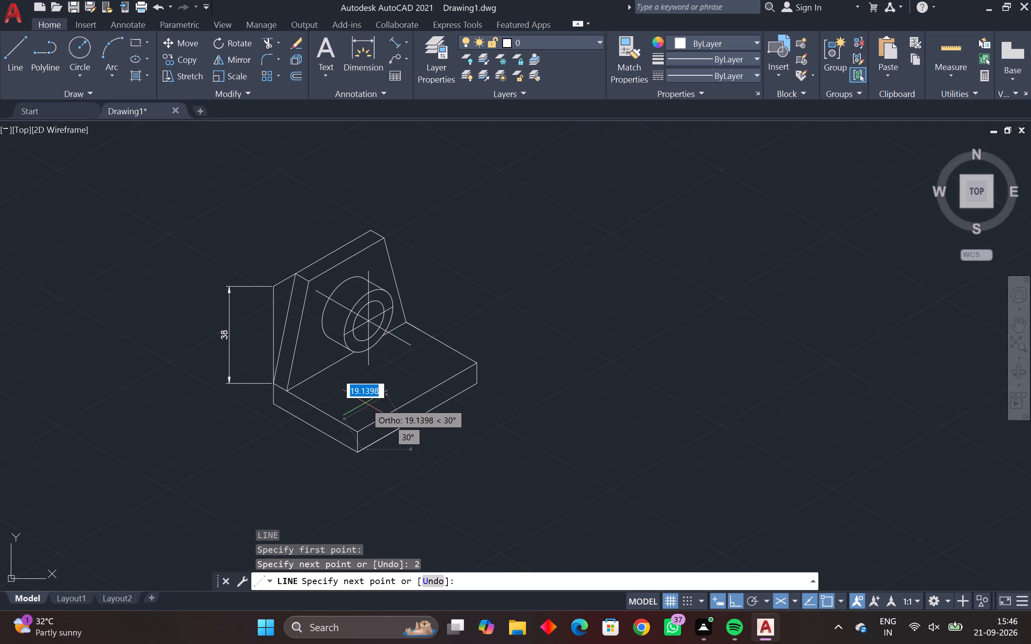
key("F5")
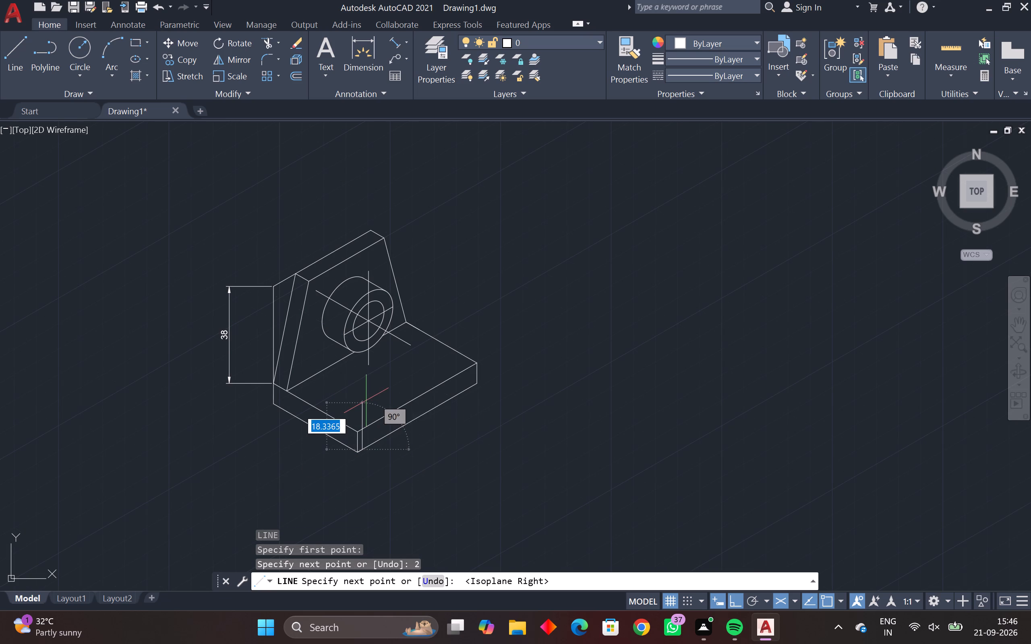
left_click(366, 400)
key("Escape")
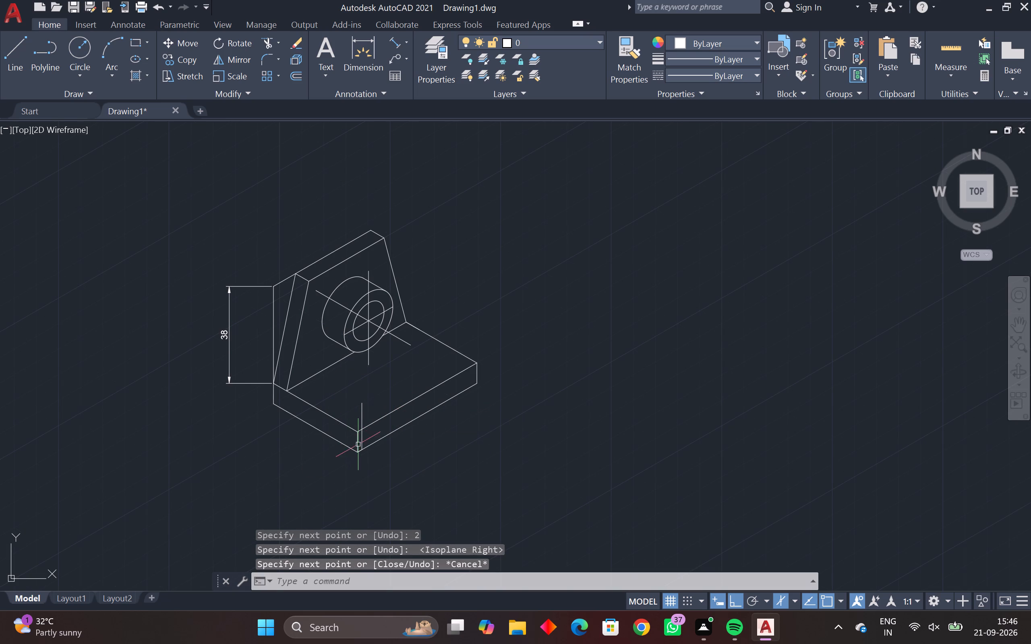
On the left isoplane, draw a 2-unit line at 150° from the same bottom corner and a vertical line about 24 units upward.
type("l")
key("space")
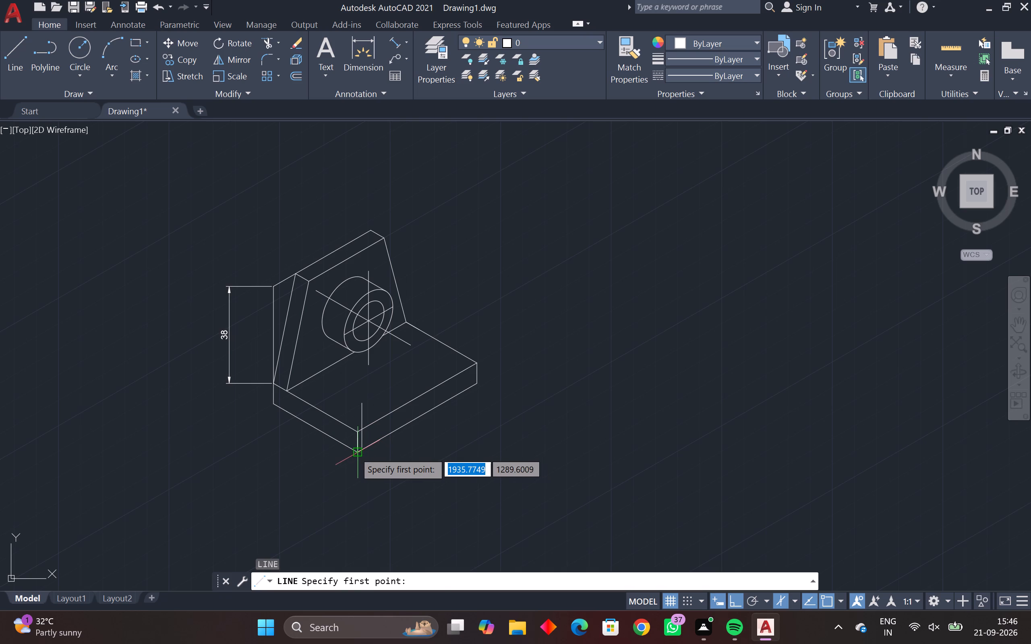
left_click(354, 452)
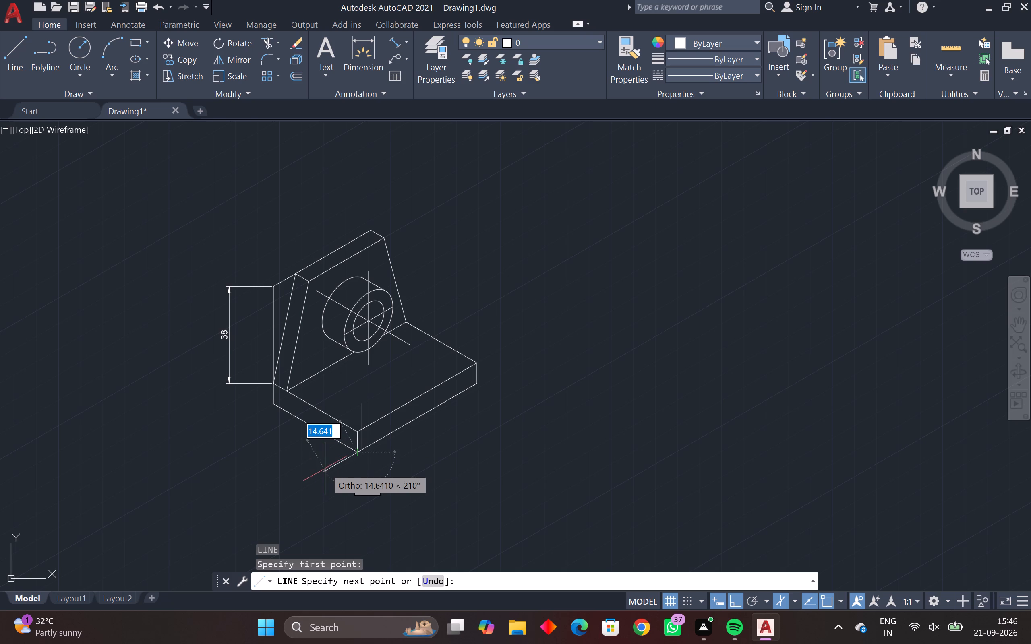
key("F5")
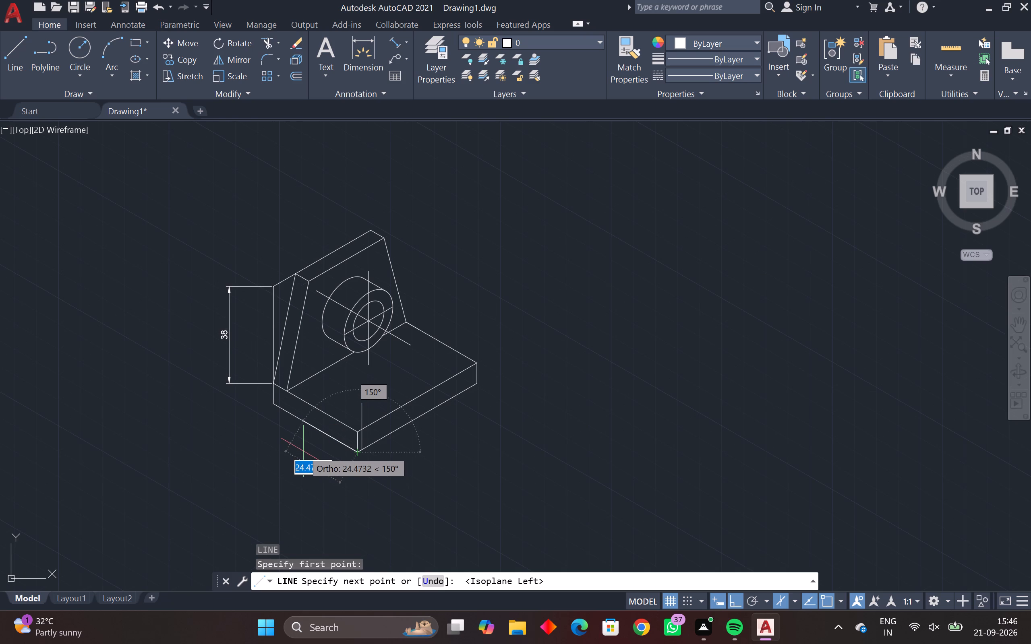
key("2")
key("Return")
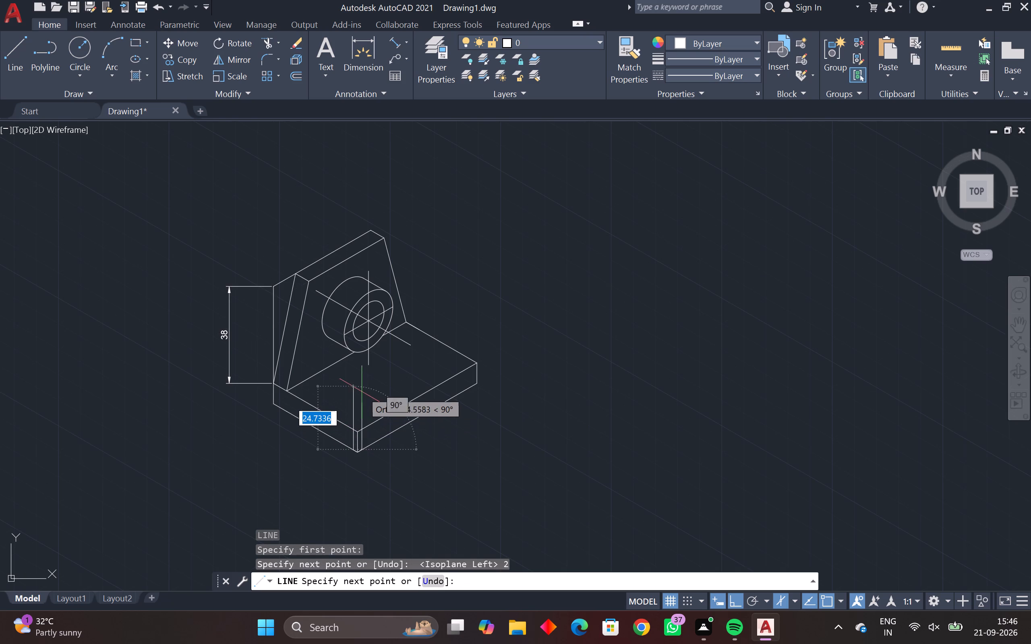
left_click(356, 391)
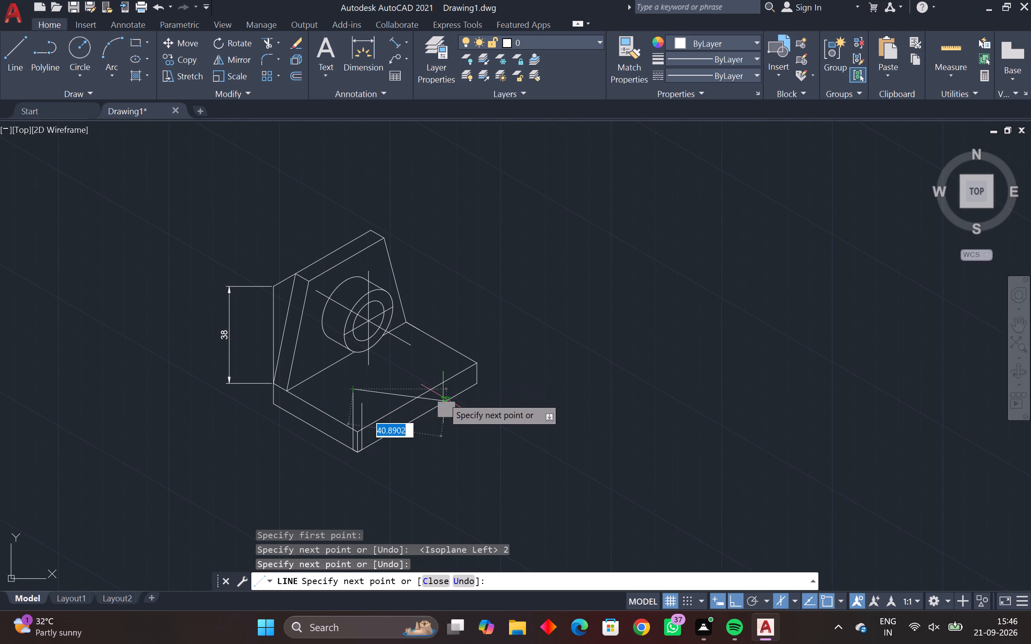
key("Escape")
key("Escape")
Draw a horizontal line across the base's top front corner, joining the points where the two verticals cross the top edges.
scroll(359, 434, "up", 4)
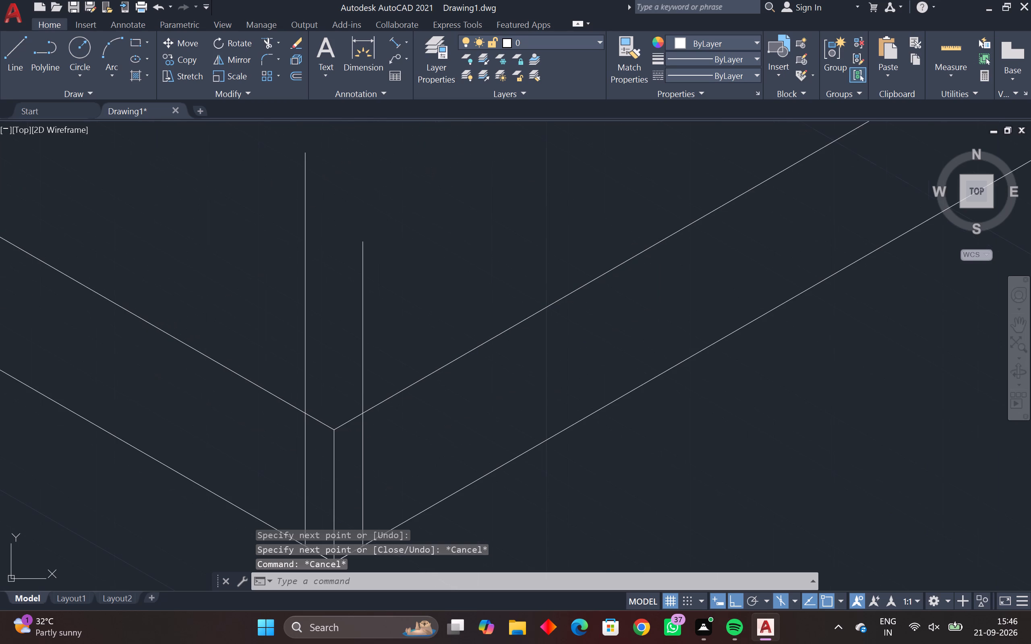
key("l")
key("space")
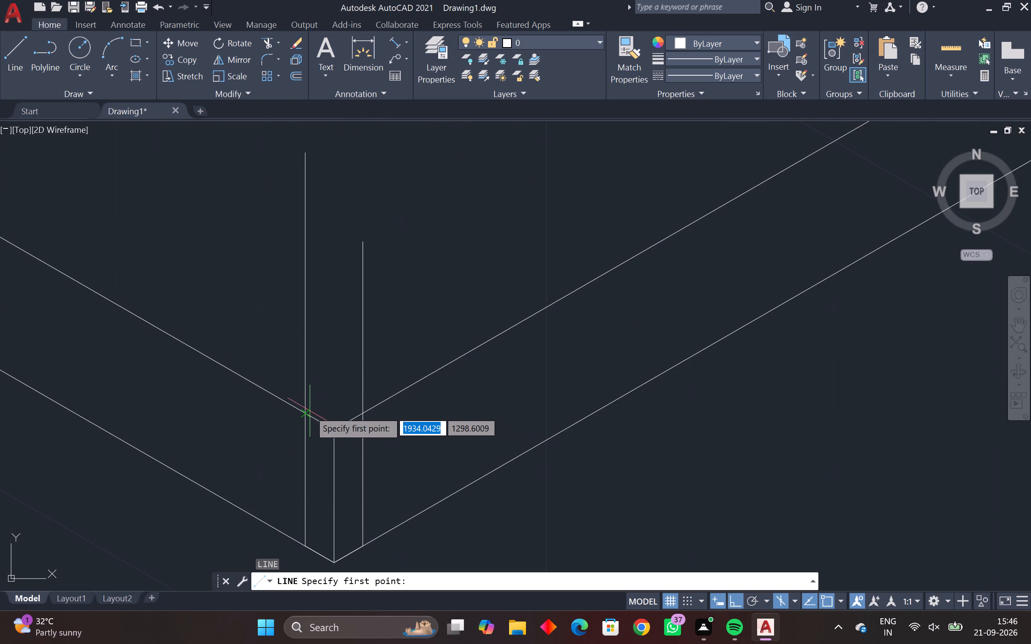
left_click(304, 414)
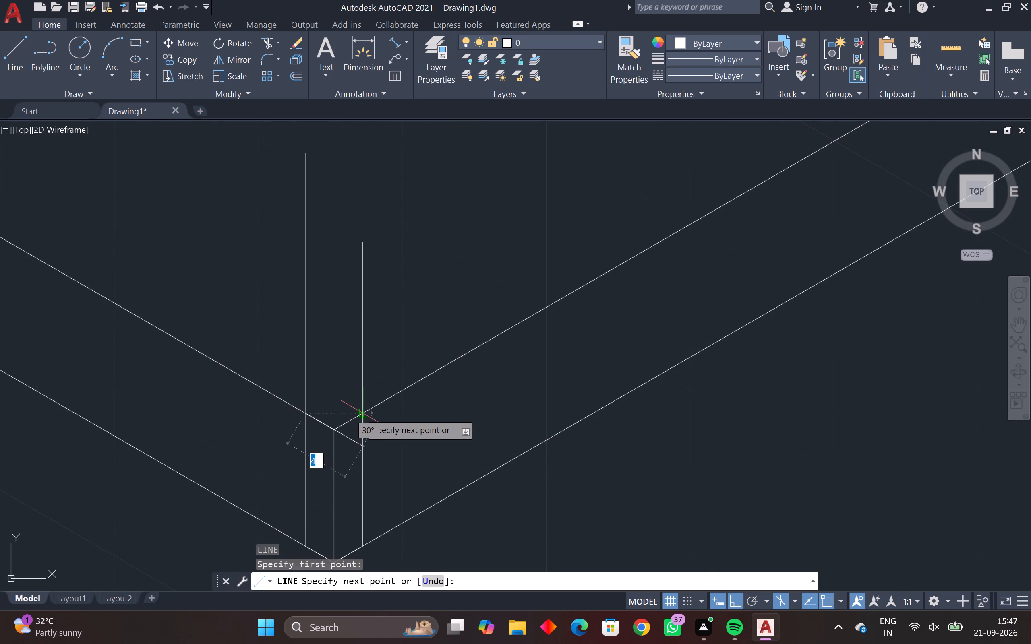
scroll(359, 414, "up", 3)
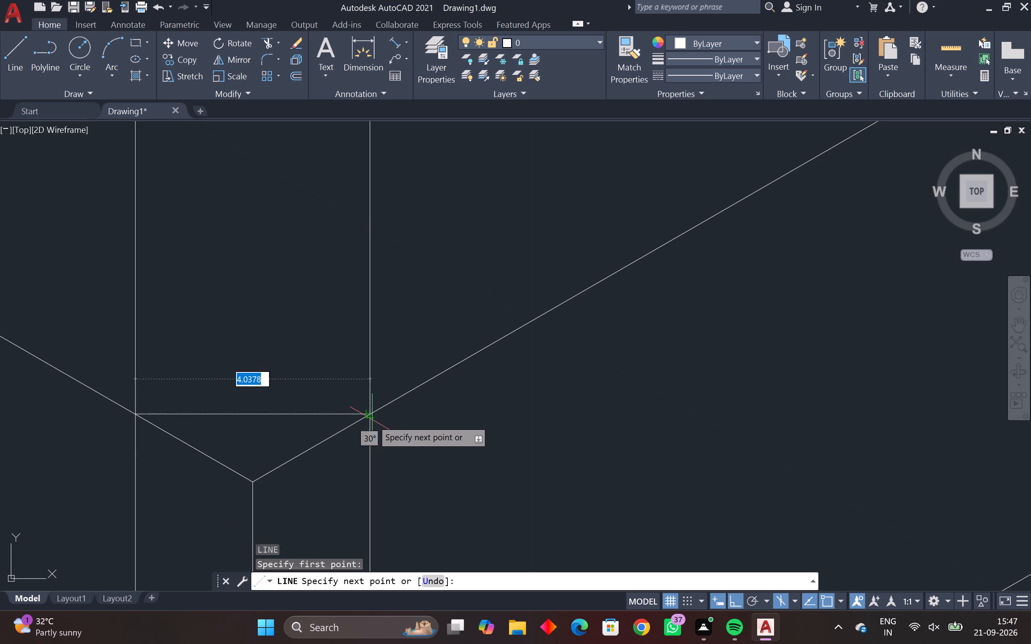
left_click(369, 417)
scroll(422, 462, "down", 1)
middle_click_drag(422, 460, 455, 332)
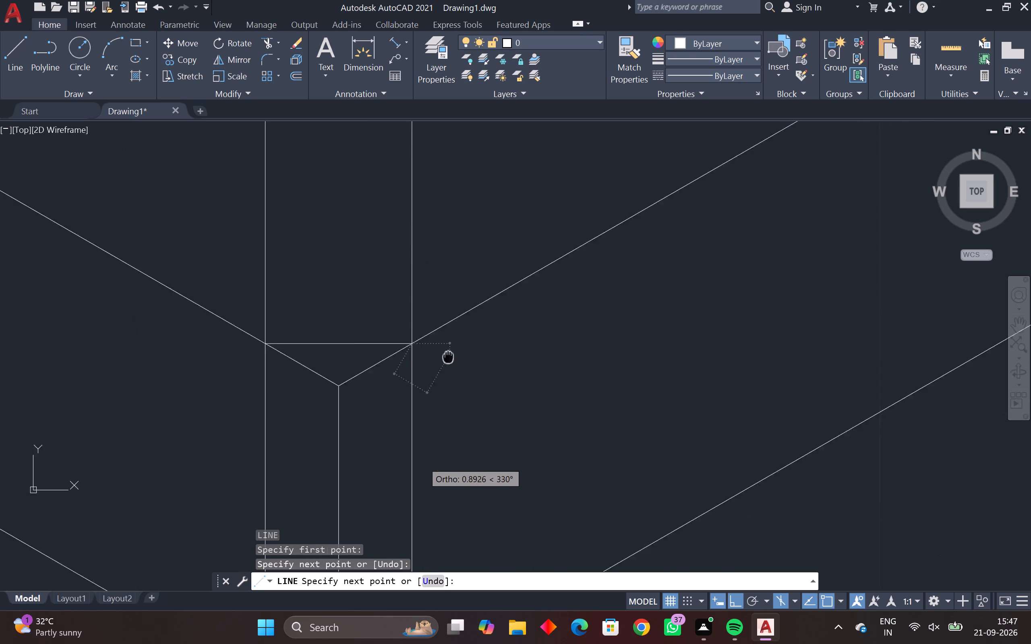
middle_click_drag(455, 332, 472, 256)
scroll(464, 308, "down", 1)
middle_click_drag(463, 310, 497, 246)
key("space")
Draw a matching horizontal line across the bottom front corner between the lower ends of the two verticals.
key("space")
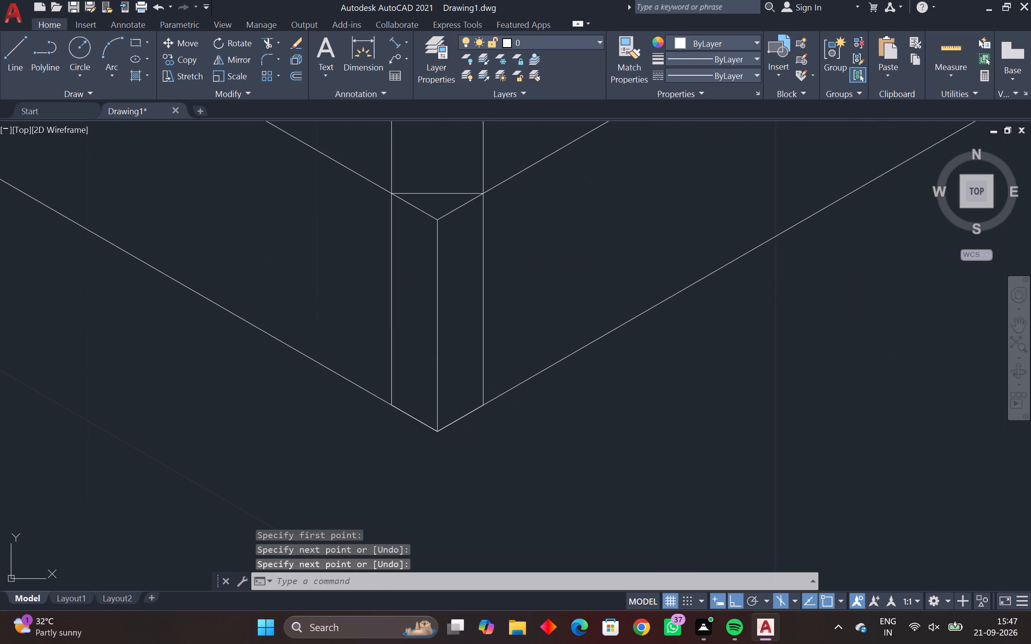
left_click(392, 405)
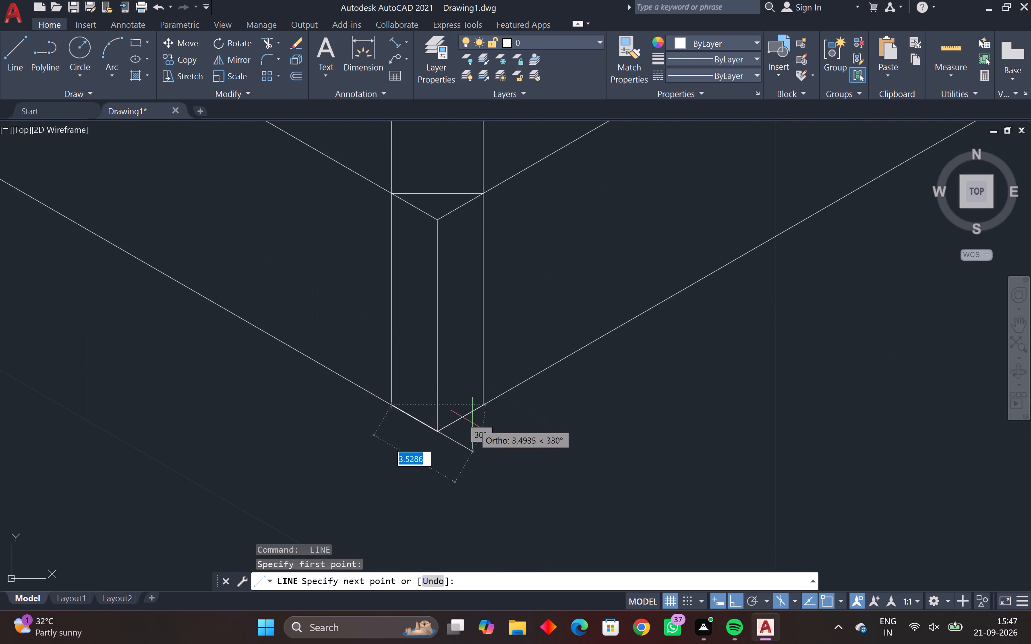
left_click(484, 403)
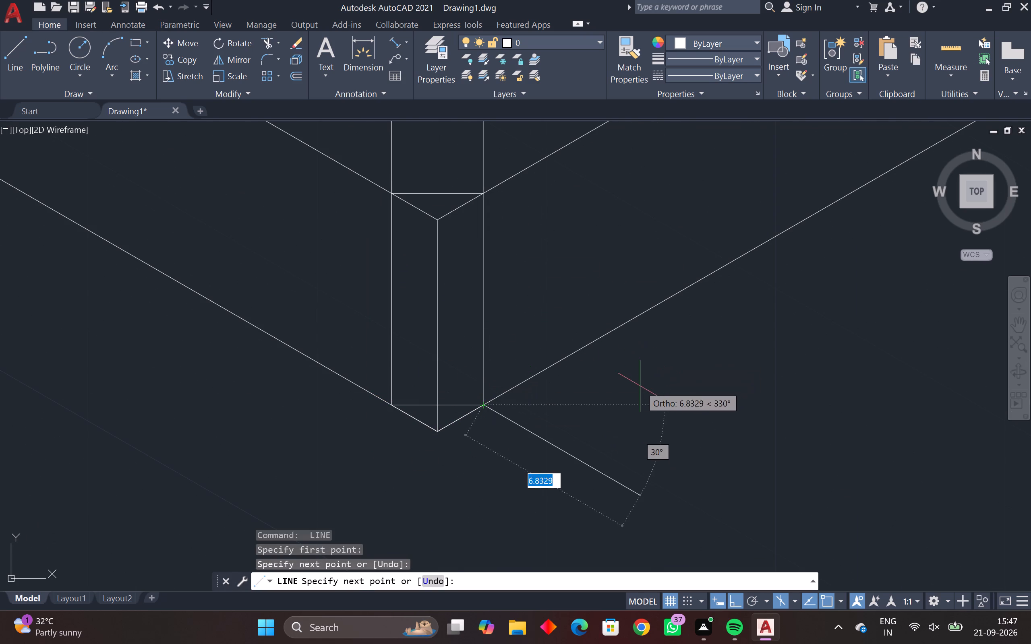
key("Escape")
key("Escape")
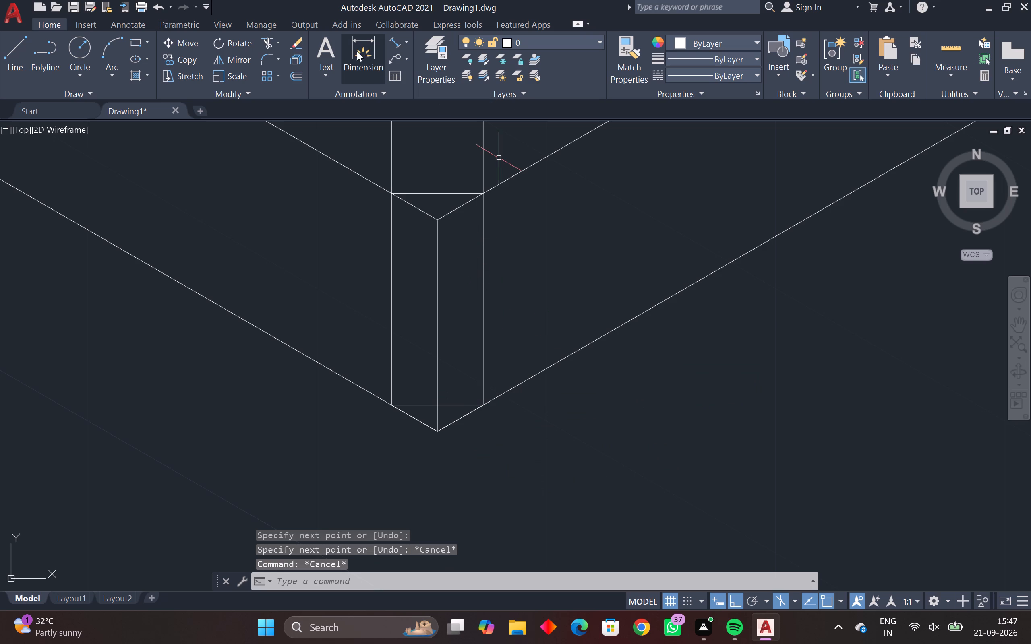
Trim away the bottom edge segments and center vertical that extend below the lower horizontal line at the base's front corner.
left_click(259, 43)
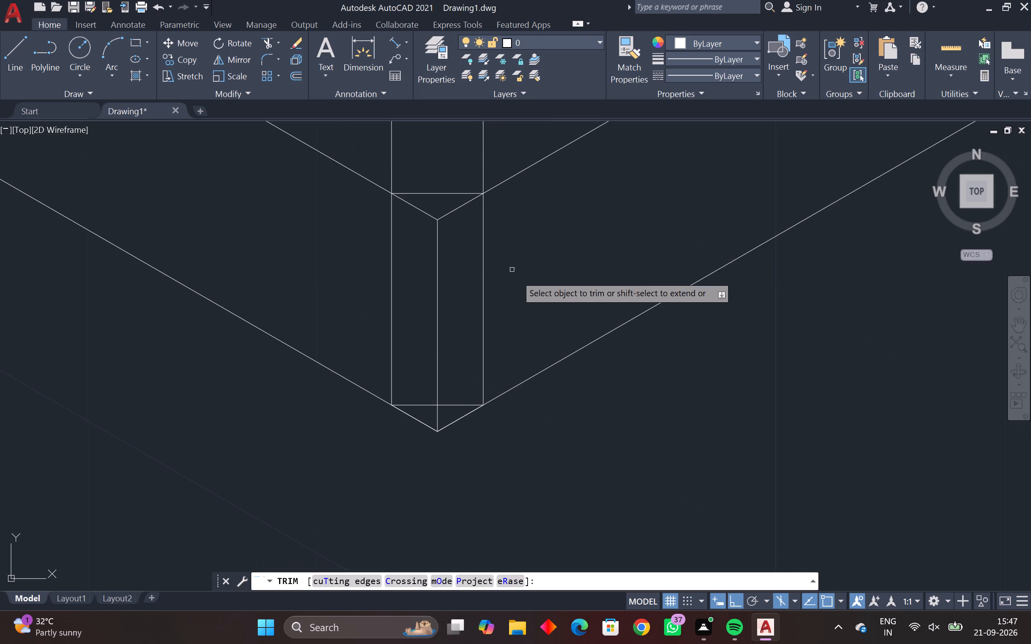
left_click_drag(466, 416, 421, 422)
left_click_drag(420, 423, 462, 416)
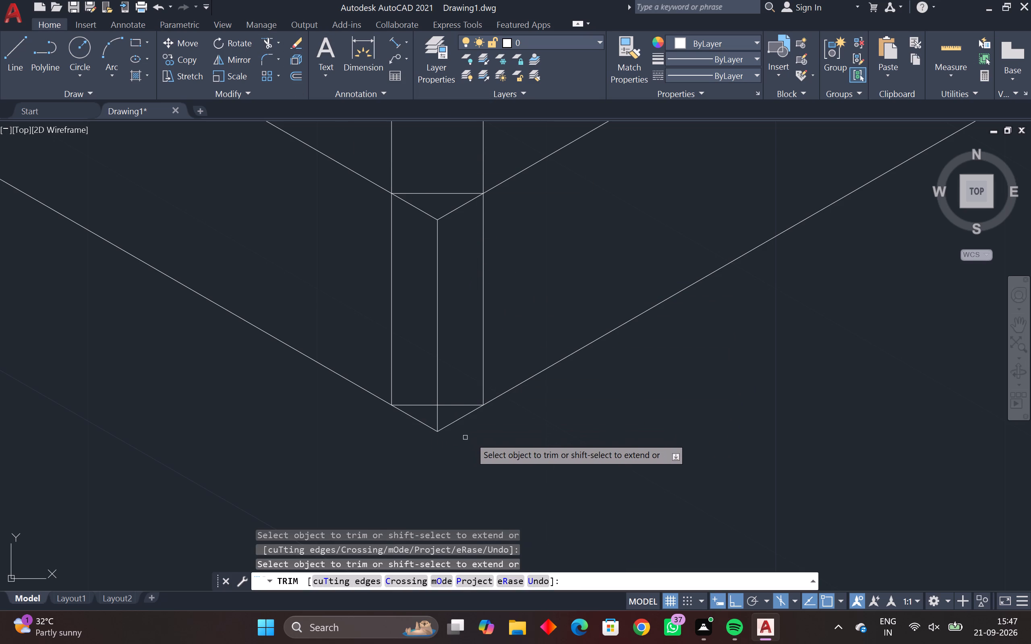
left_click_drag(495, 433, 435, 422)
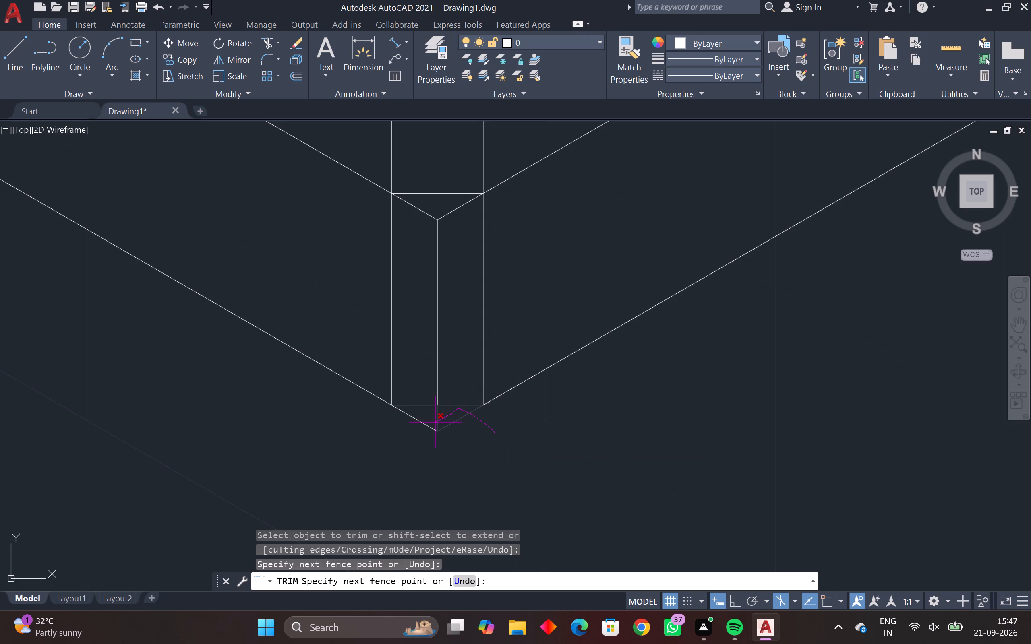
left_click_drag(435, 422, 419, 440)
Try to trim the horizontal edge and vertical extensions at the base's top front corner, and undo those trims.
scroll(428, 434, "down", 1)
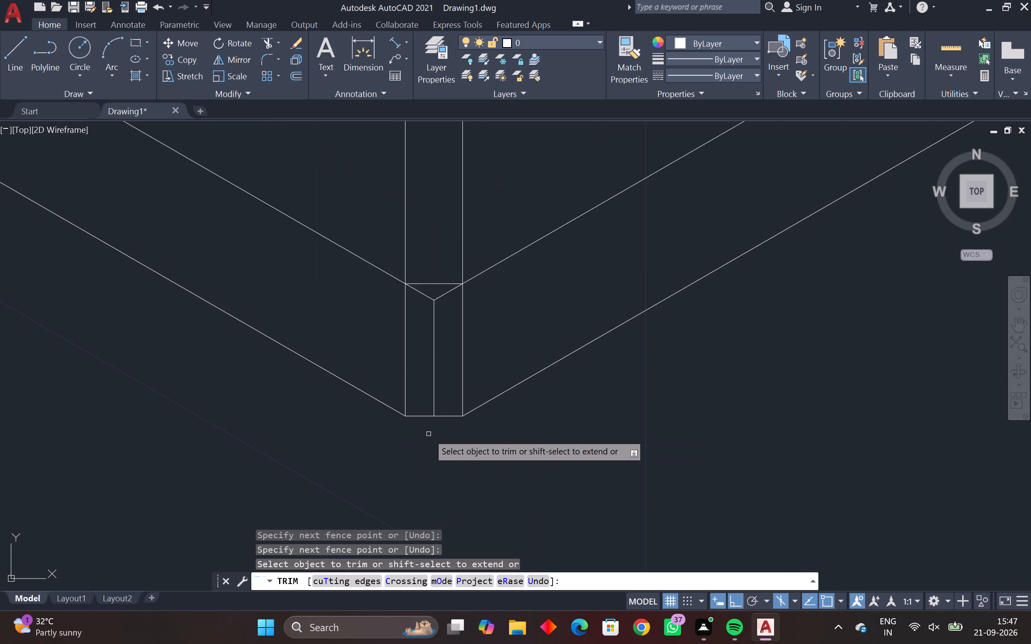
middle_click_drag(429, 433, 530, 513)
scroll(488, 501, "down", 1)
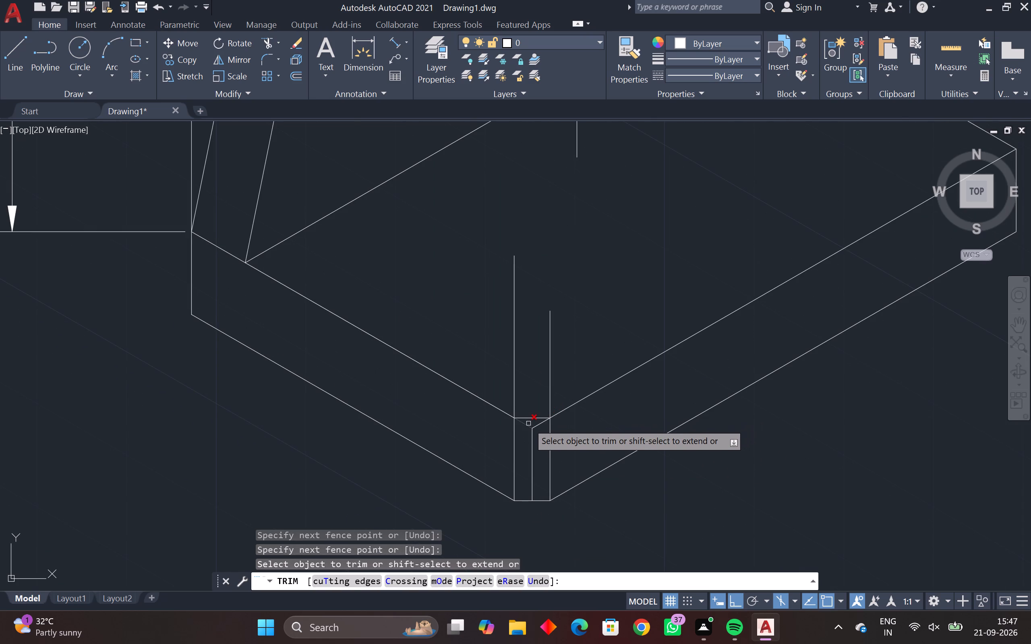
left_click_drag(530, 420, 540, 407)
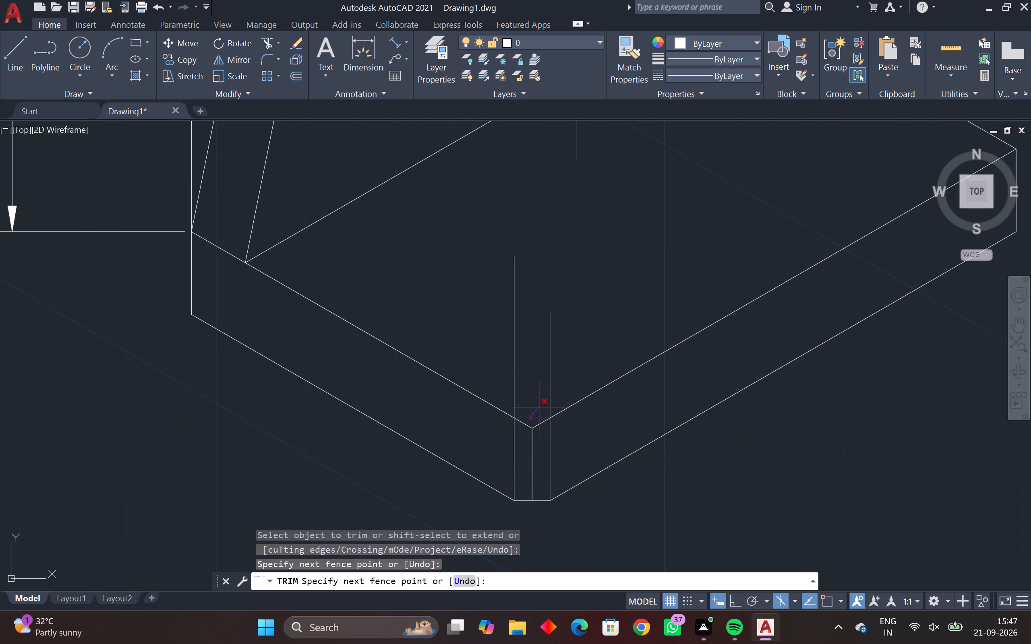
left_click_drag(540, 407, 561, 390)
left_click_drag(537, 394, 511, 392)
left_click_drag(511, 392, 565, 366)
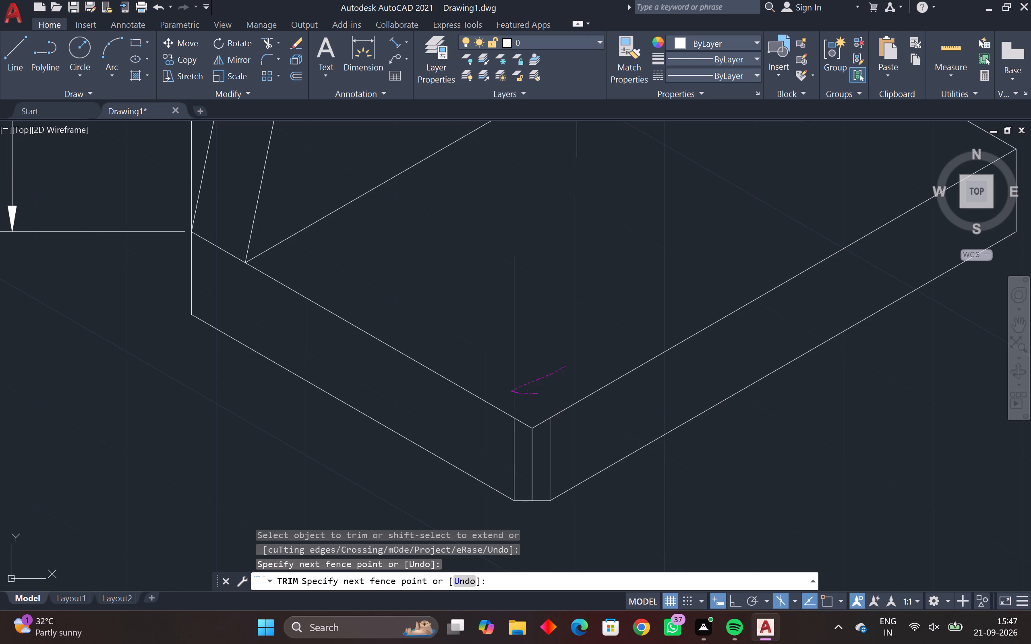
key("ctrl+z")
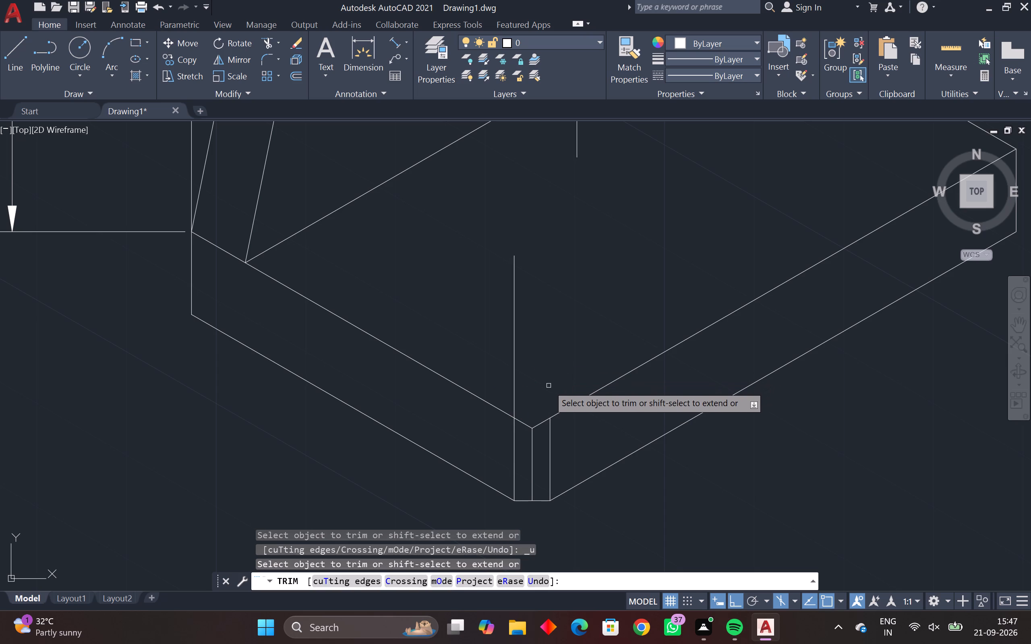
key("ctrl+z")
Trim the two top edge segments and the center vertical that lie below the upper horizontal chamfer line.
middle_click_drag(549, 386, 567, 422)
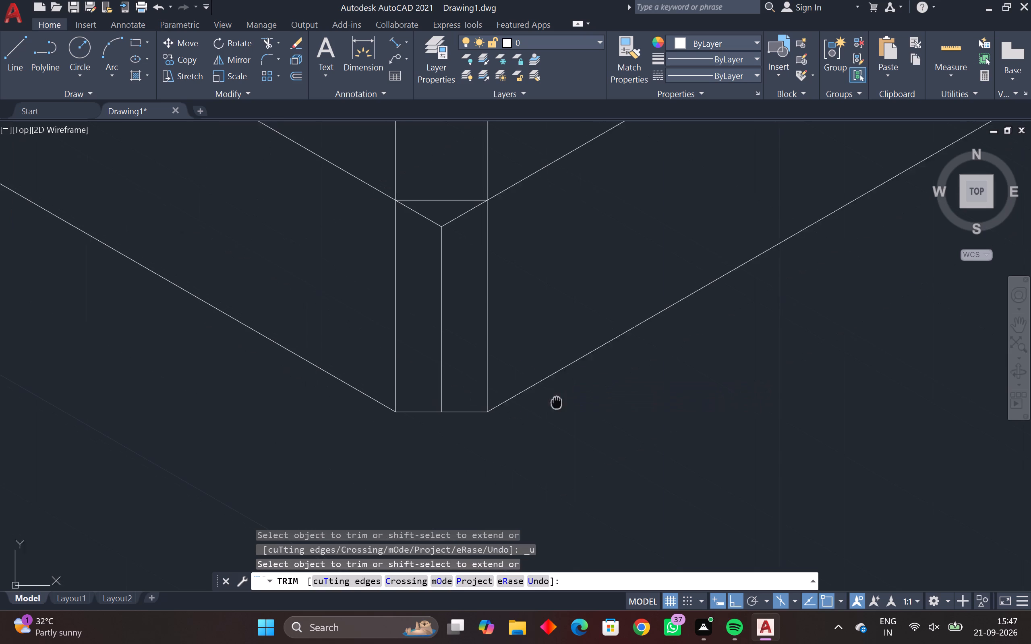
middle_click_drag(567, 422, 589, 475)
left_click_drag(490, 315, 460, 368)
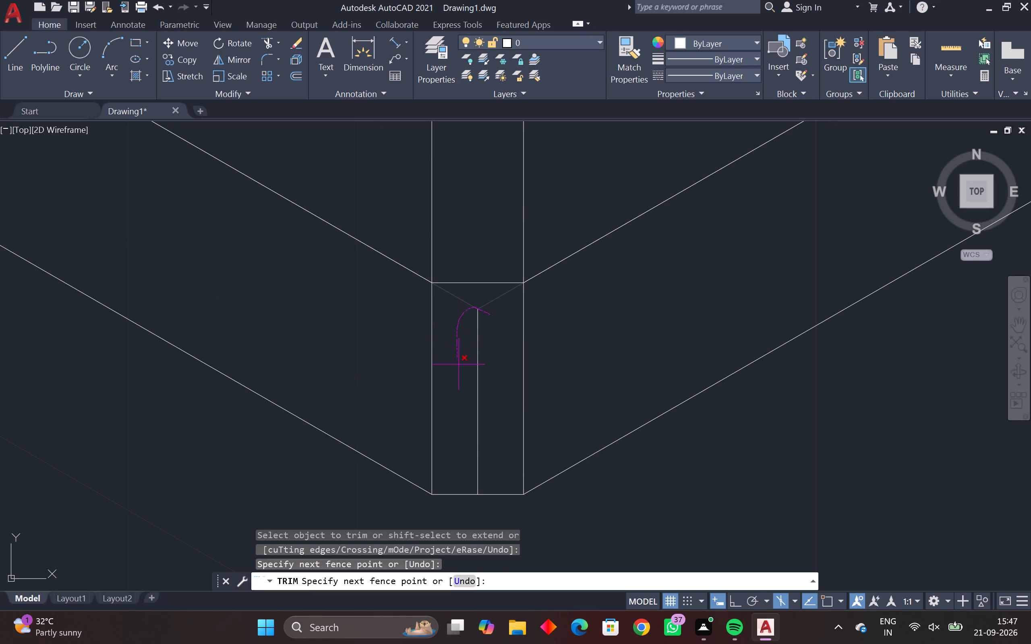
left_click_drag(460, 368, 491, 360)
Trim both chamfer verticals where they extend above the base's top edge, and end the Trim command.
middle_click_drag(483, 307, 487, 388)
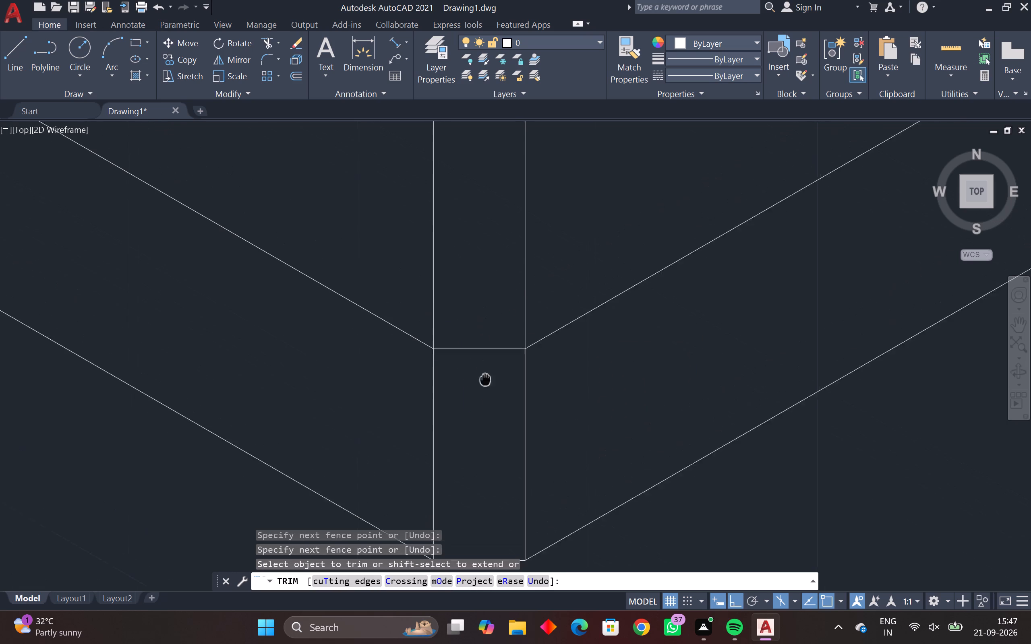
middle_click_drag(487, 388, 492, 402)
left_click_drag(531, 294, 421, 305)
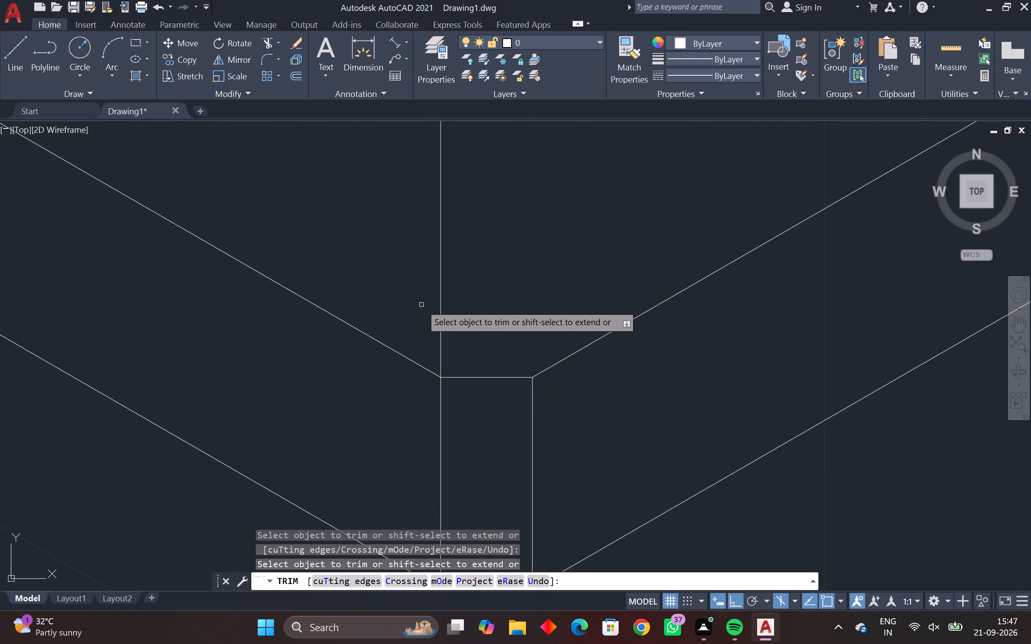
left_click_drag(421, 305, 467, 303)
scroll(473, 306, "down", 3)
scroll(565, 388, "down", 1)
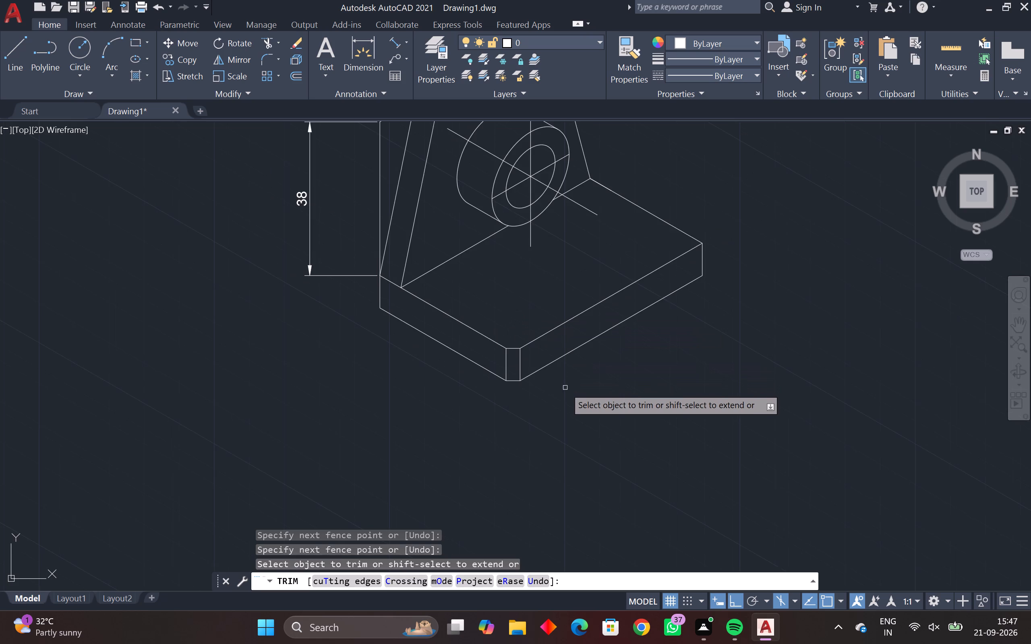
middle_click_drag(565, 388, 495, 421)
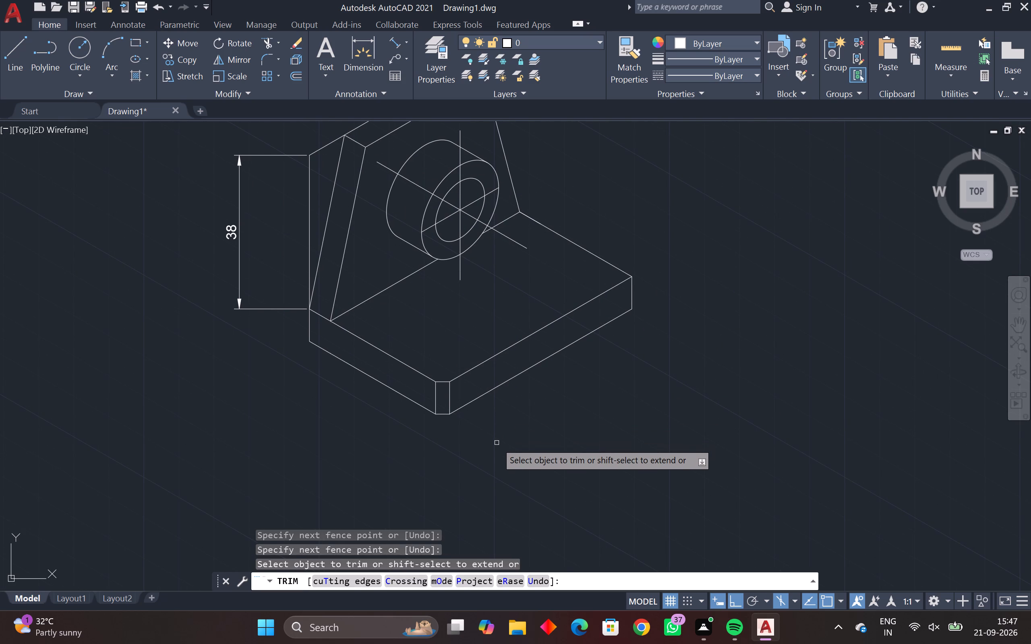
key("Escape")
key("Escape")
key("Escape")
key("Escape")
key("Escape")
key("Escape")
key("Escape")
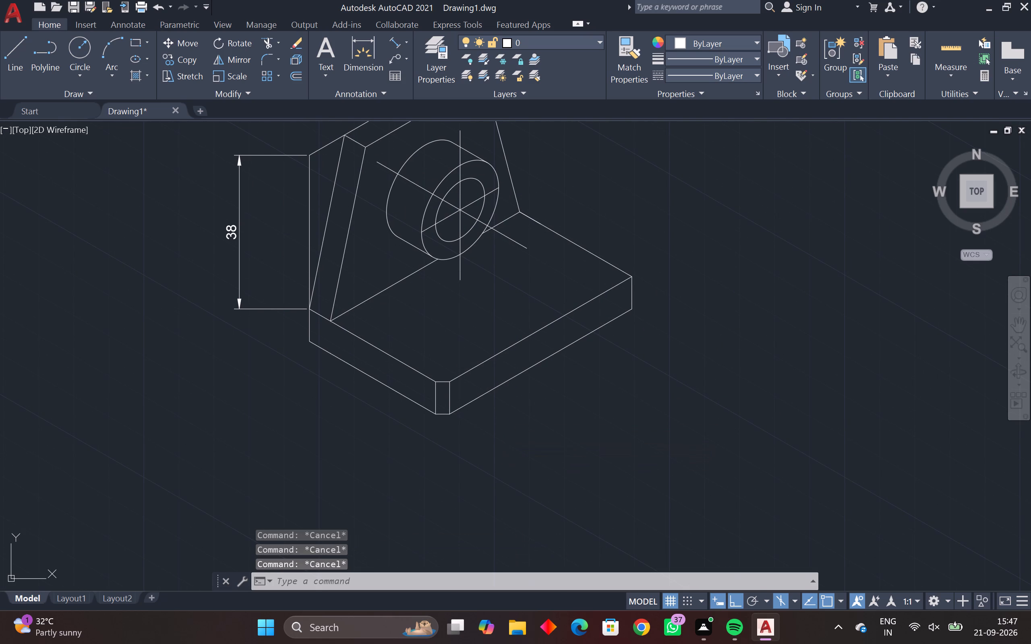
key("Escape")
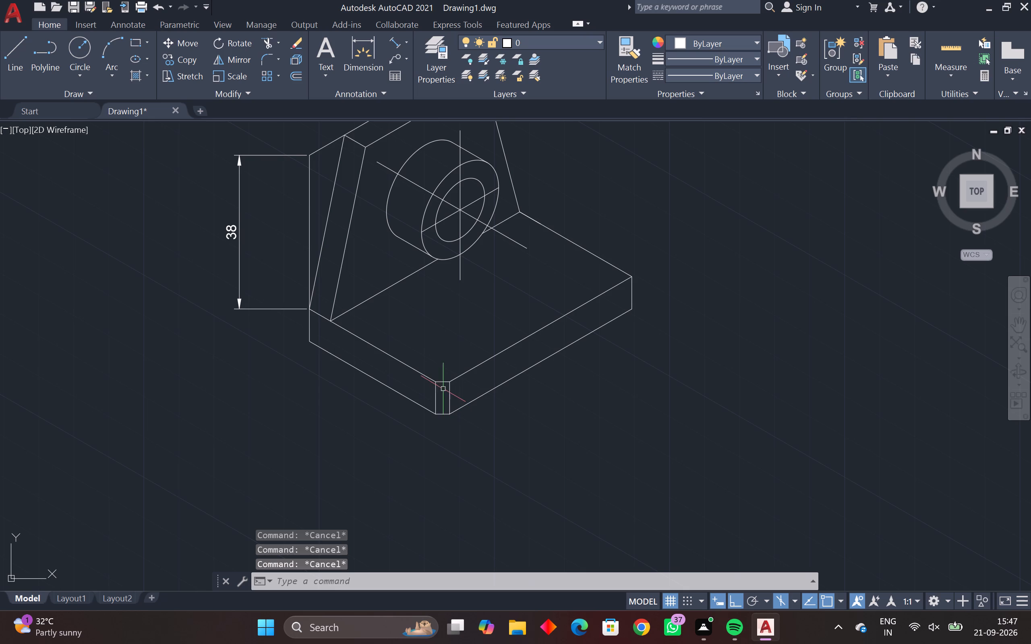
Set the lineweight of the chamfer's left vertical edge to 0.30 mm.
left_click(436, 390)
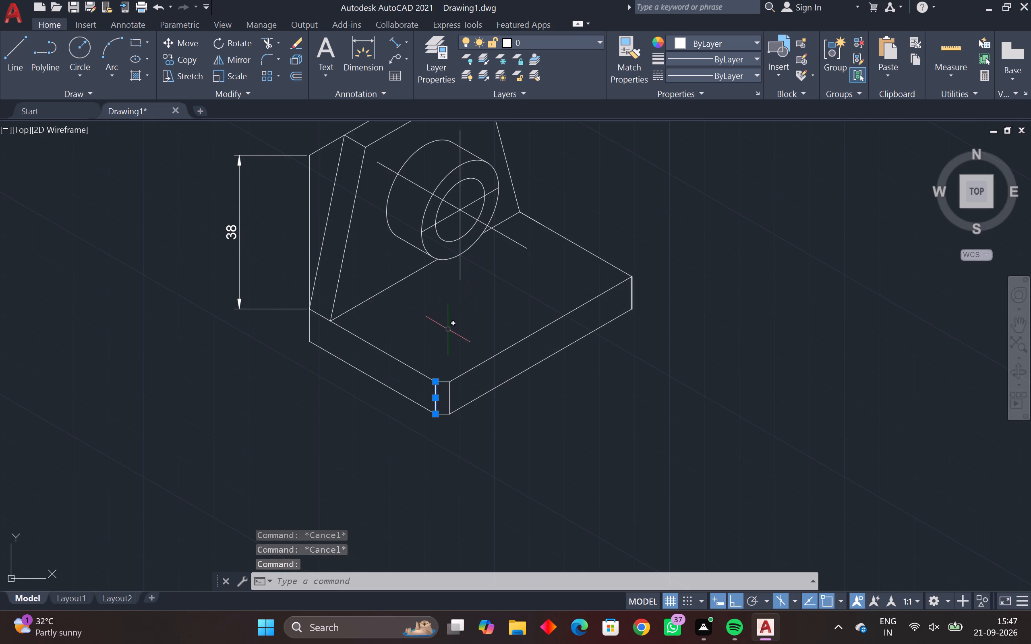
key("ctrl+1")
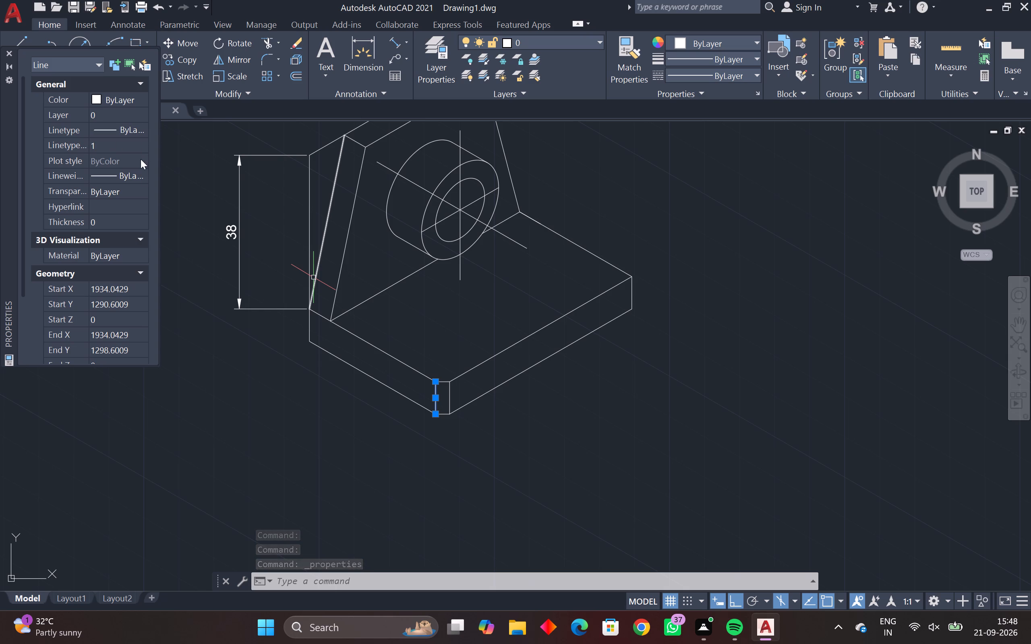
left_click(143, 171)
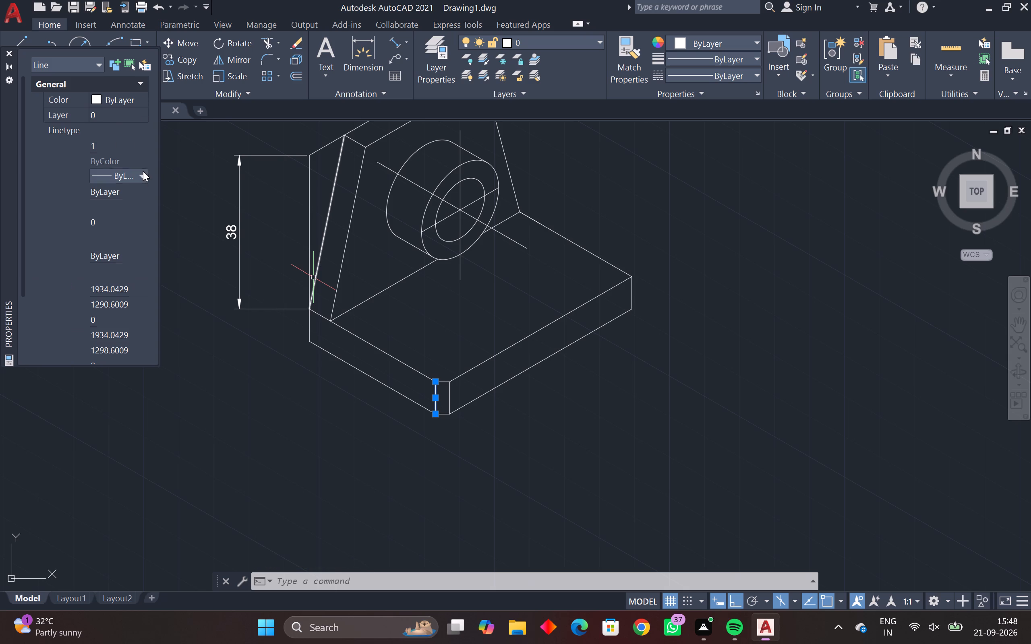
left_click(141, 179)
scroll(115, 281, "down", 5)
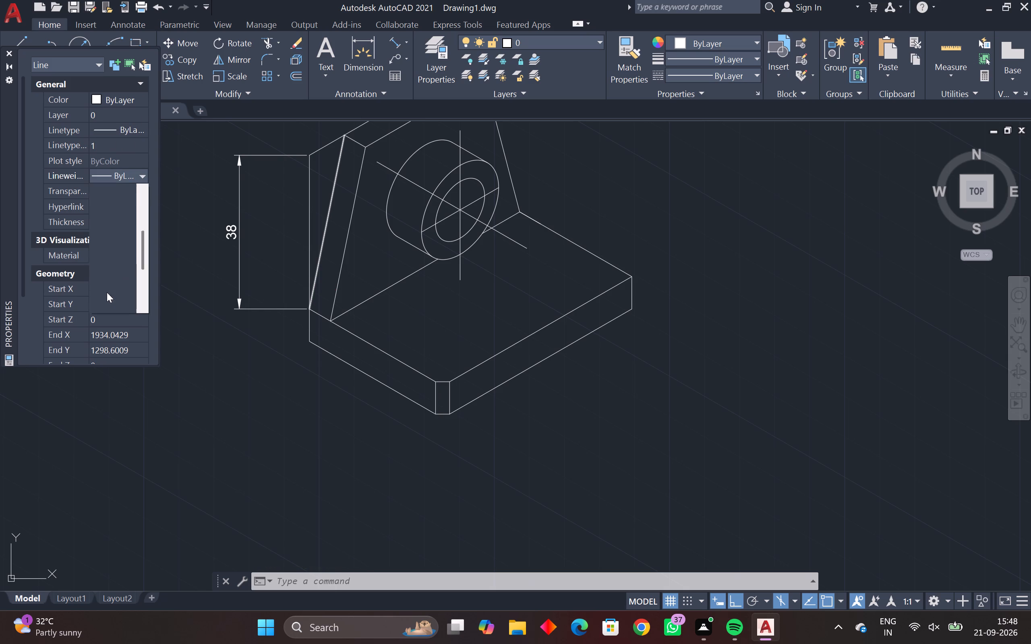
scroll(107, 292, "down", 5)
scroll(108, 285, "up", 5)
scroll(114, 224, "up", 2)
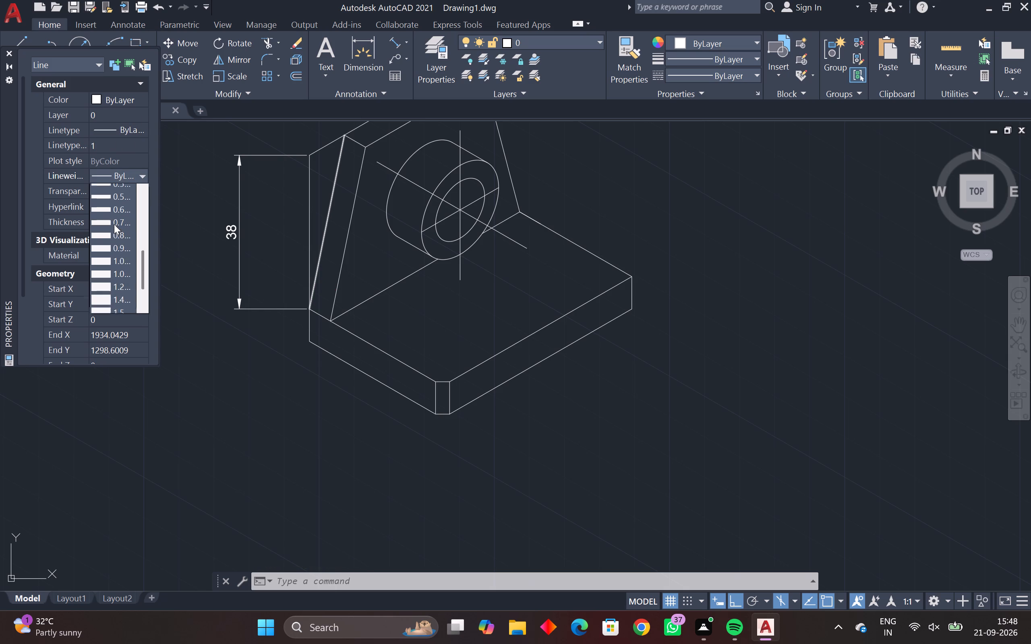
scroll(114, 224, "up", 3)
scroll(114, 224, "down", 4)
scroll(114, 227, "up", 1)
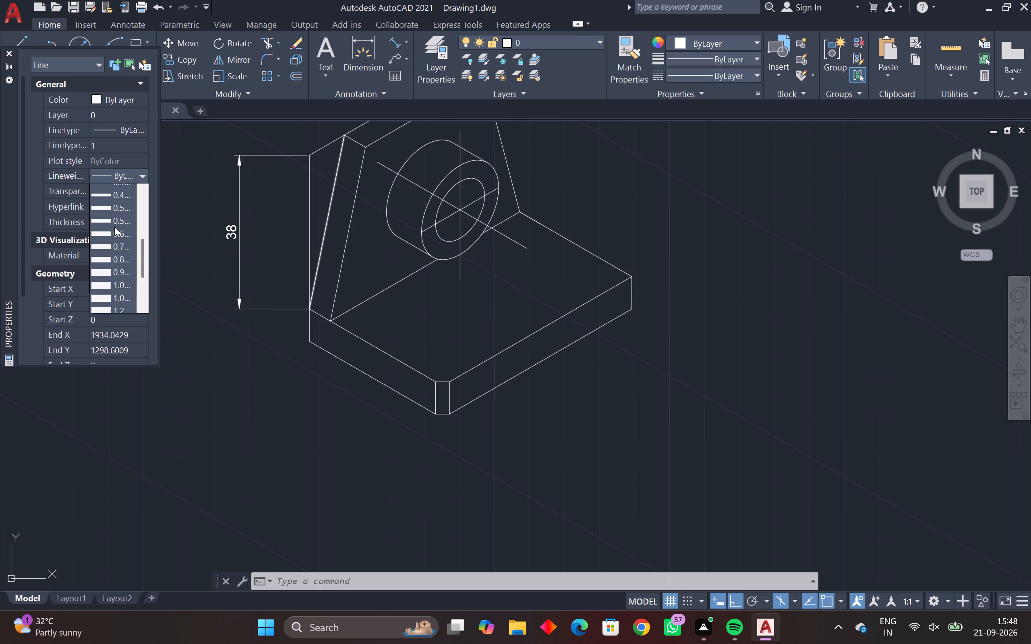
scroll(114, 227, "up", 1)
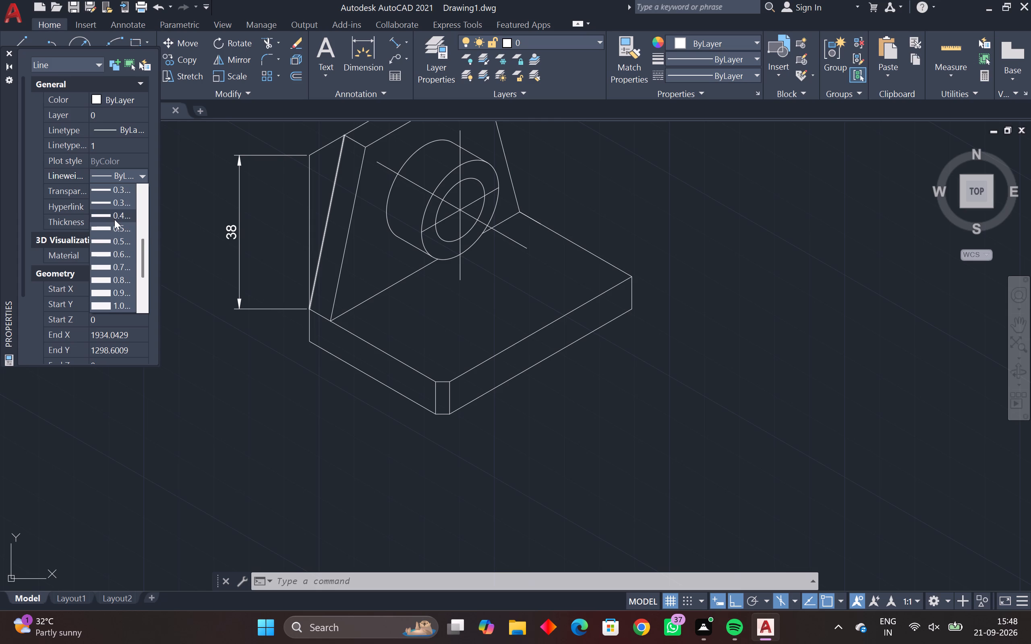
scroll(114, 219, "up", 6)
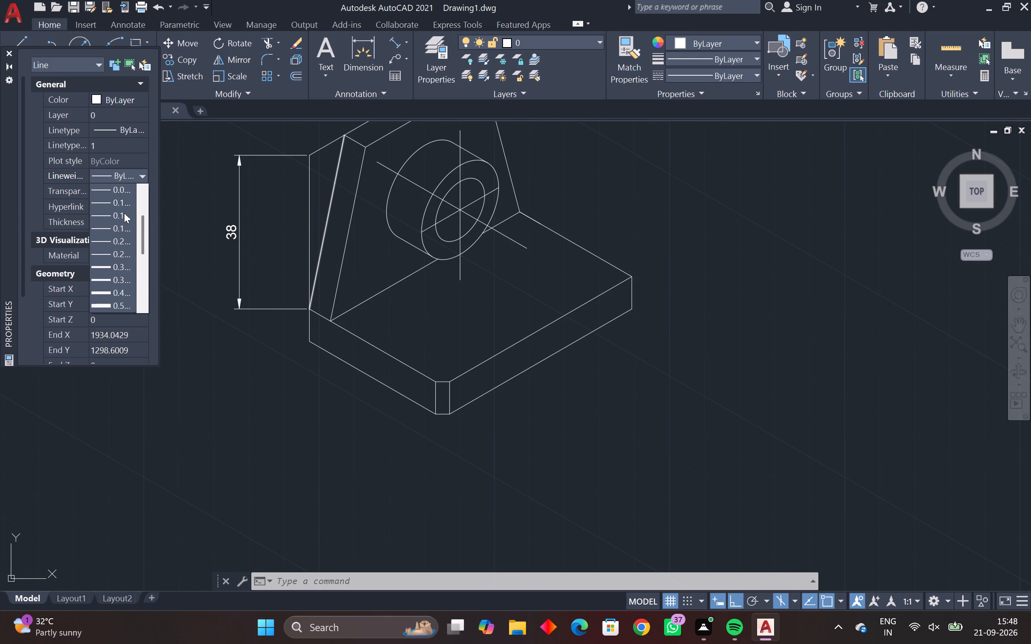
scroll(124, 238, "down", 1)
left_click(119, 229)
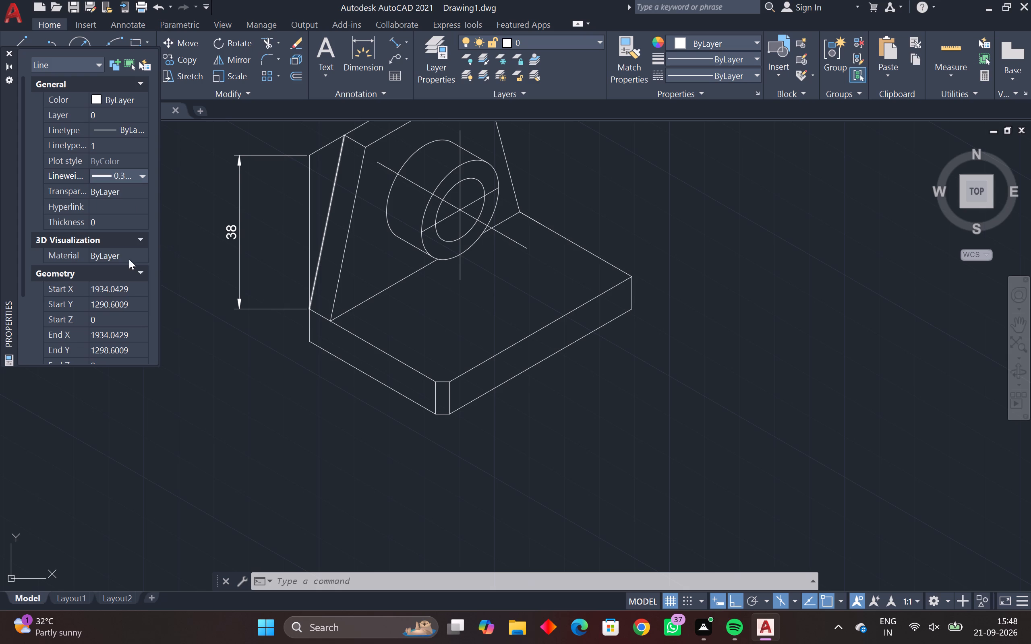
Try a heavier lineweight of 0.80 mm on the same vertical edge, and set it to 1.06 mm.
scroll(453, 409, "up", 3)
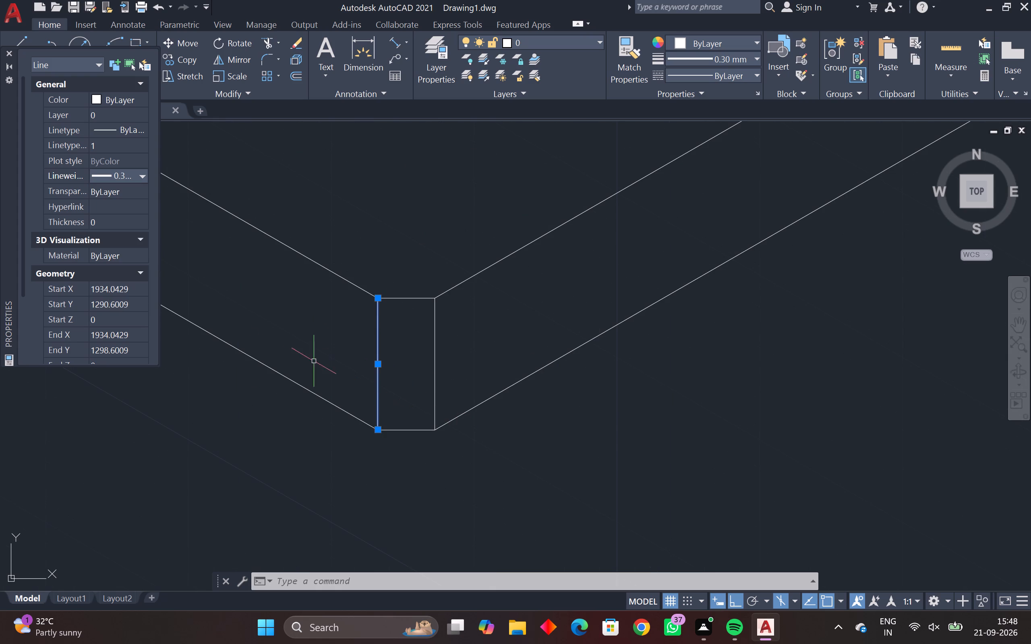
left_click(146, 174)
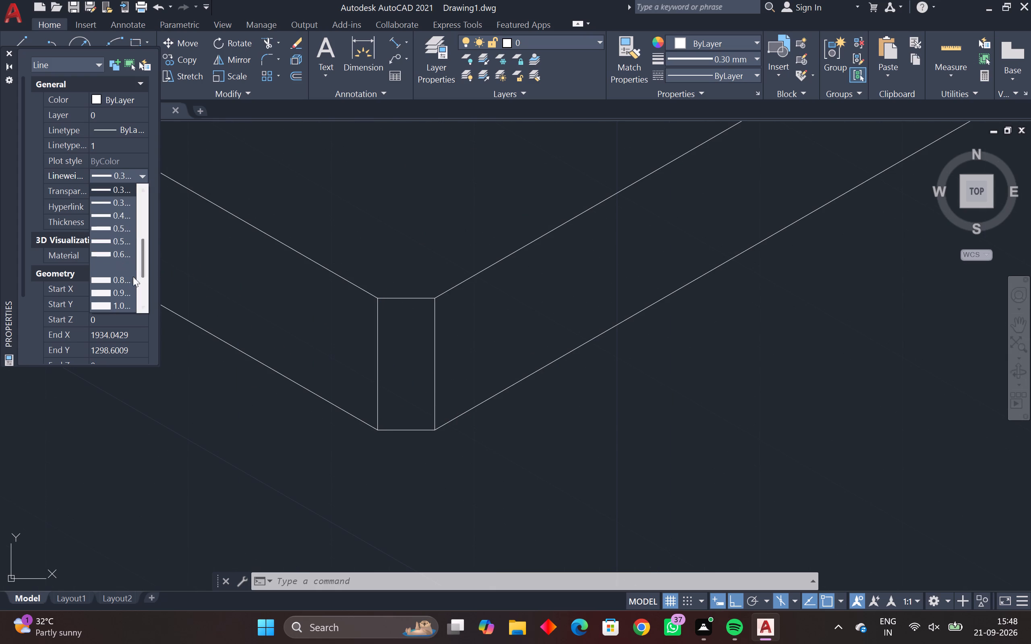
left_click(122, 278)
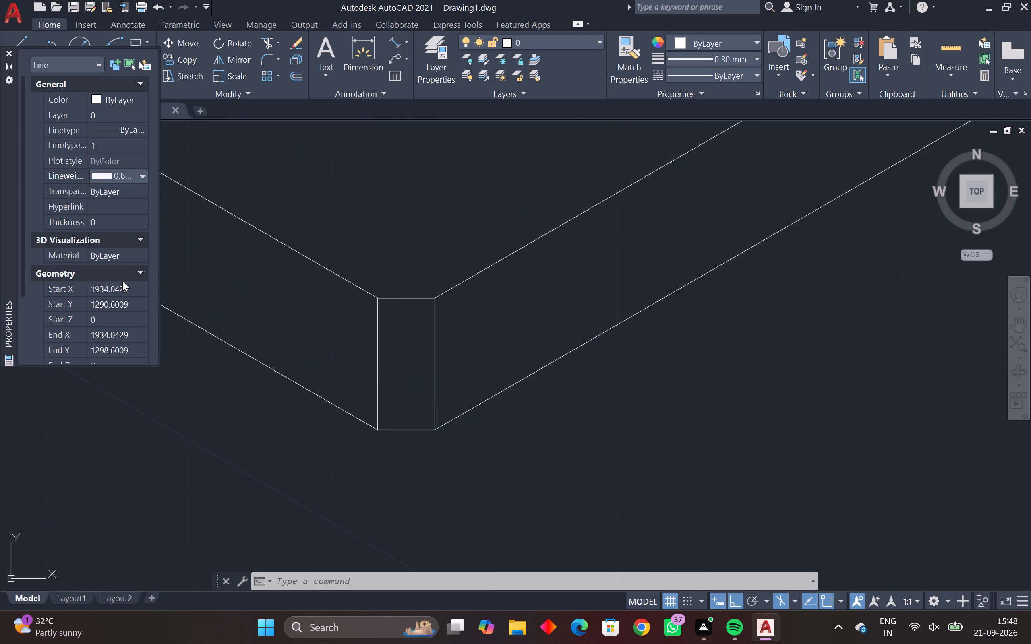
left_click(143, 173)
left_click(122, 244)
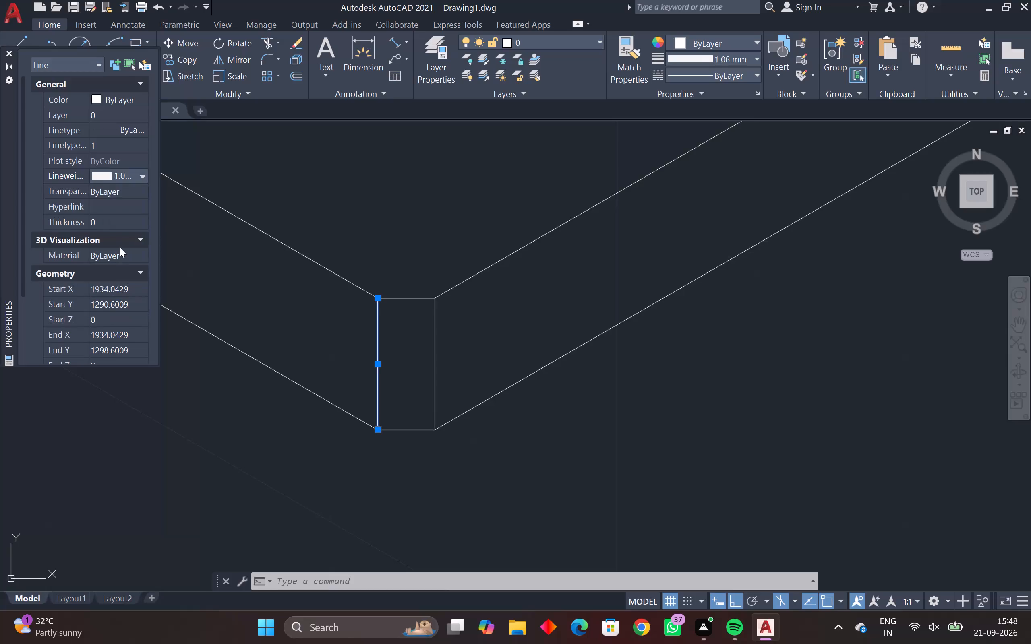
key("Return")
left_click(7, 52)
Delete both vertical edges of the chamfer at the base's front corner.
left_click(389, 367)
left_click(367, 374)
left_click_drag(449, 355, 437, 360)
left_click(410, 365)
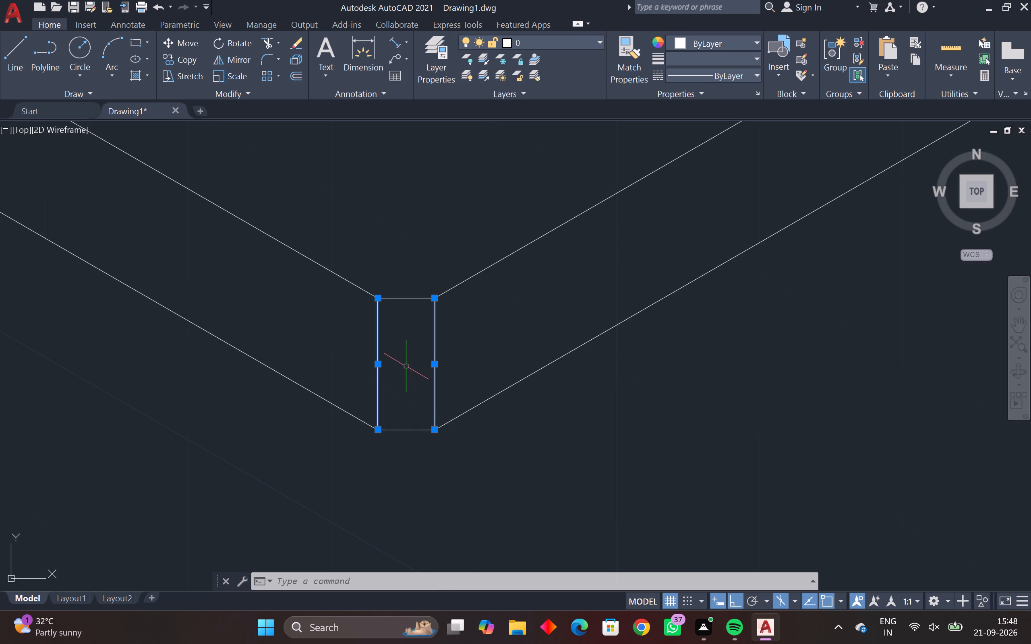
key("Delete")
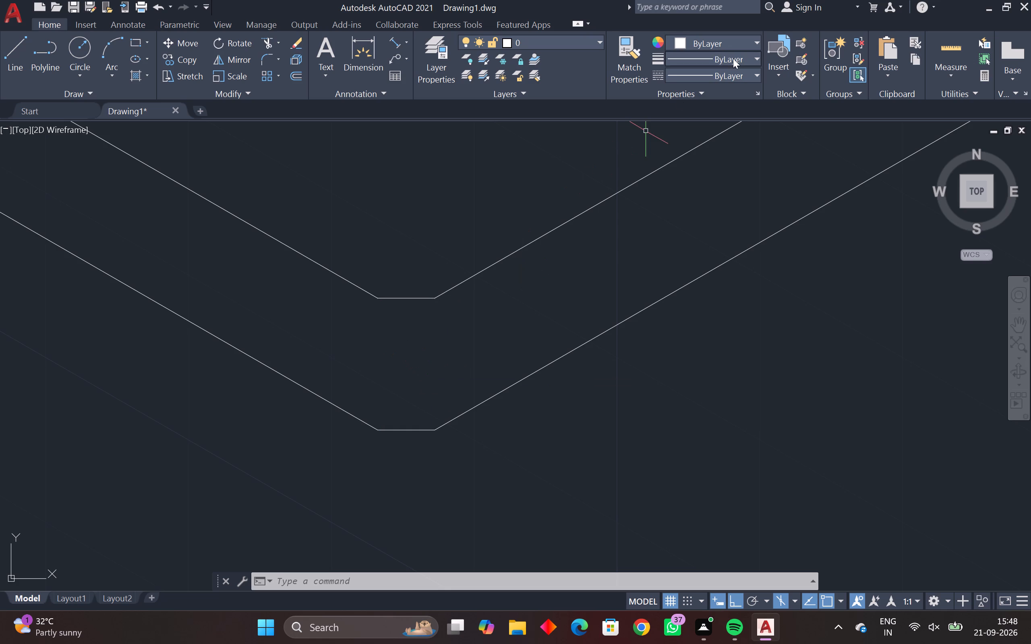
Set the current lineweight for new objects to 0.90 mm.
left_click(733, 58)
scroll(743, 198, "down", 7)
scroll(735, 195, "up", 1)
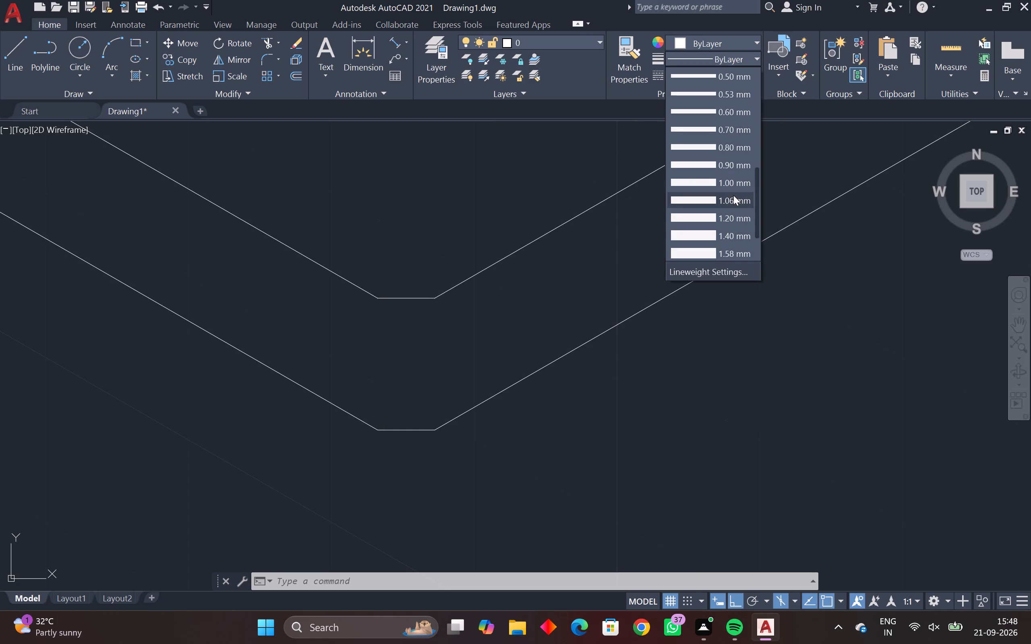
left_click(719, 163)
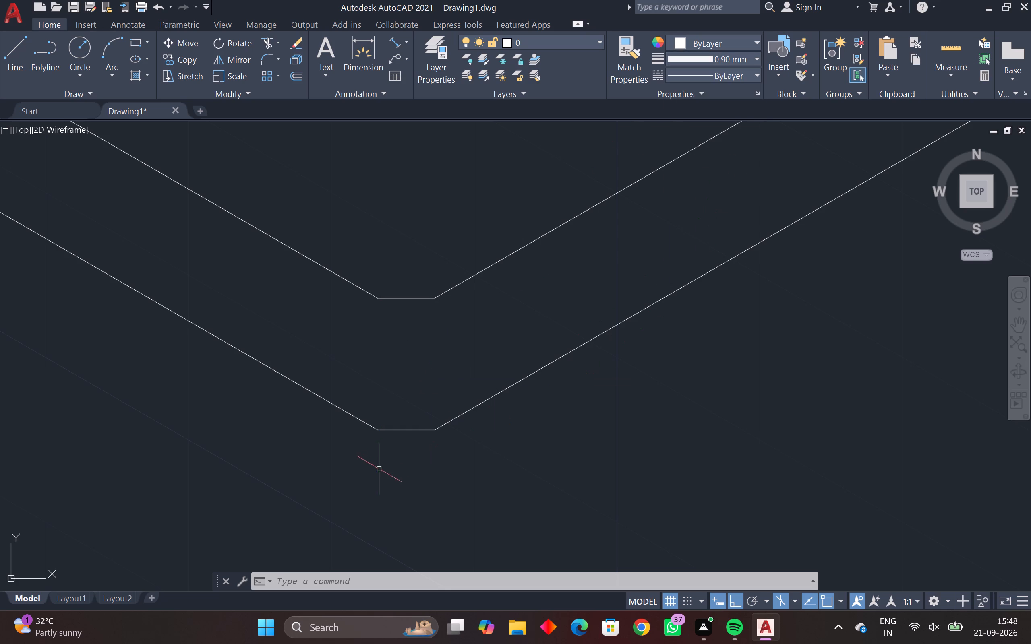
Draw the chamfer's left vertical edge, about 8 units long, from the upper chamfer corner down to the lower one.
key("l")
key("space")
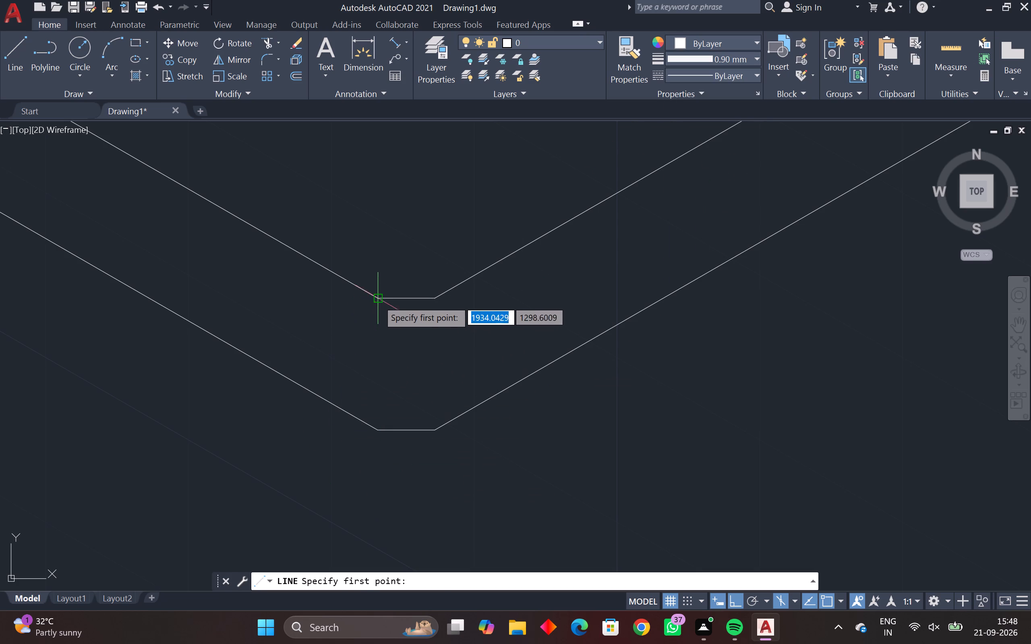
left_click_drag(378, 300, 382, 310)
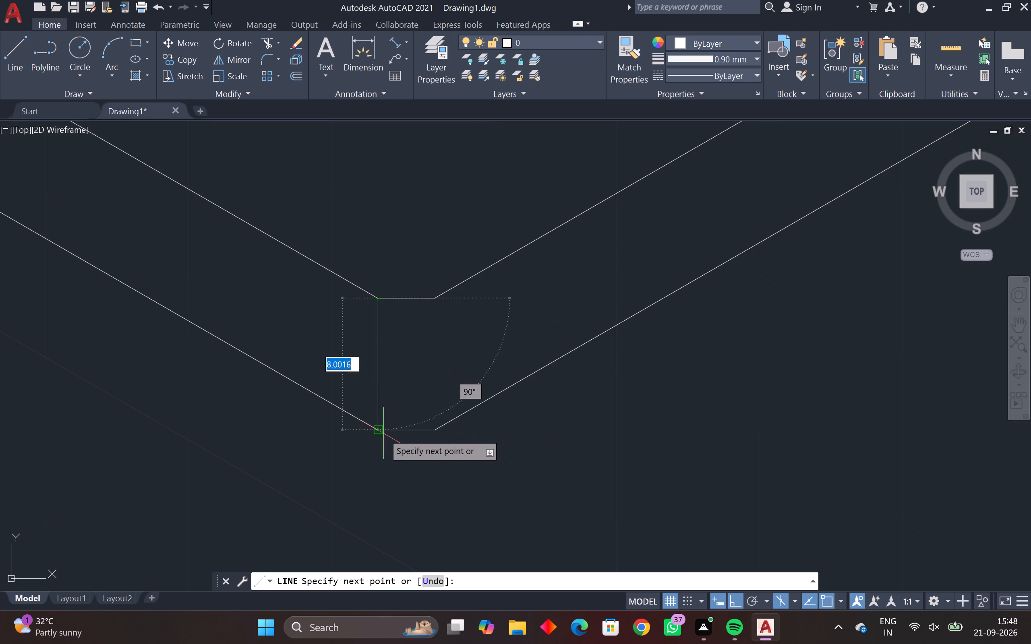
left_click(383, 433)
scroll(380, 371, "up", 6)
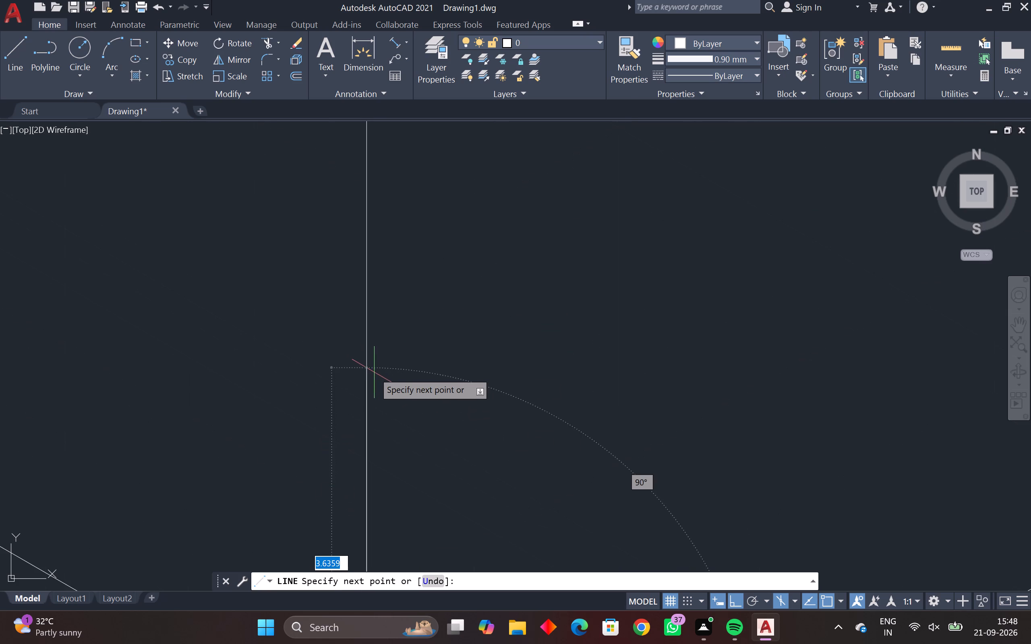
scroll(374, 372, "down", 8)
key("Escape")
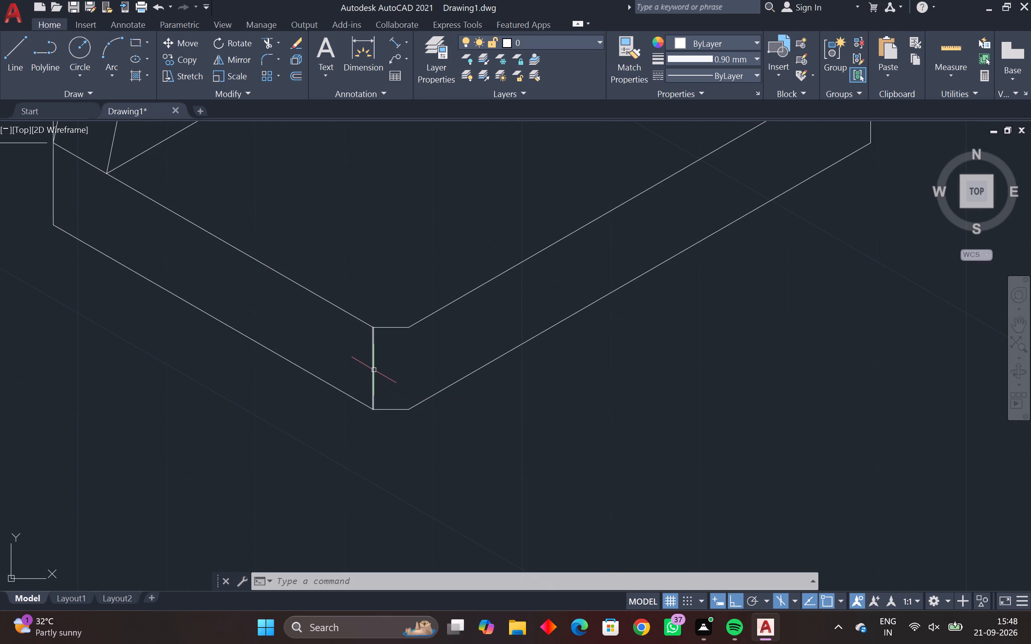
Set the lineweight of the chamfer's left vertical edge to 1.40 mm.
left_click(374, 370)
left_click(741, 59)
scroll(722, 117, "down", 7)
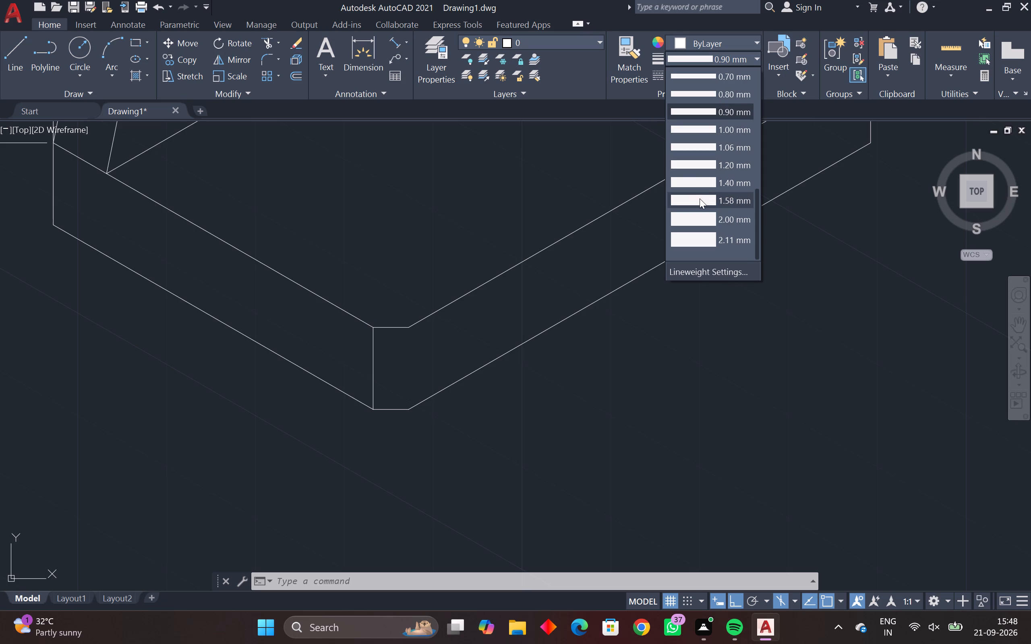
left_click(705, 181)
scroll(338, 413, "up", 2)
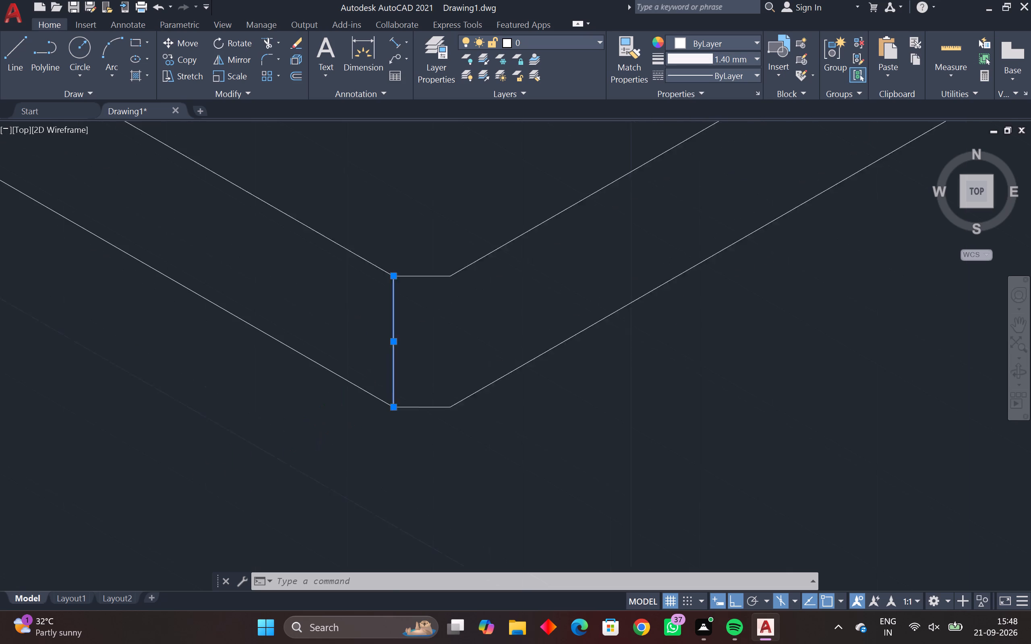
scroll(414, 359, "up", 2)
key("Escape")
Examine the object properties of the chamfer's left vertical edge.
left_click_drag(420, 355, 412, 360)
left_click(404, 365)
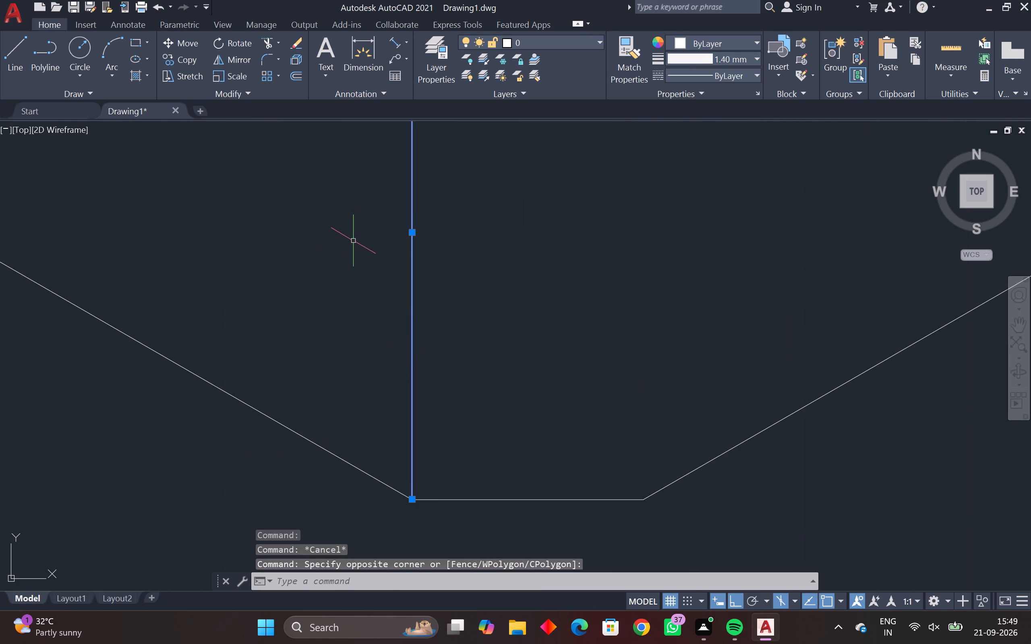
key("ctrl+1")
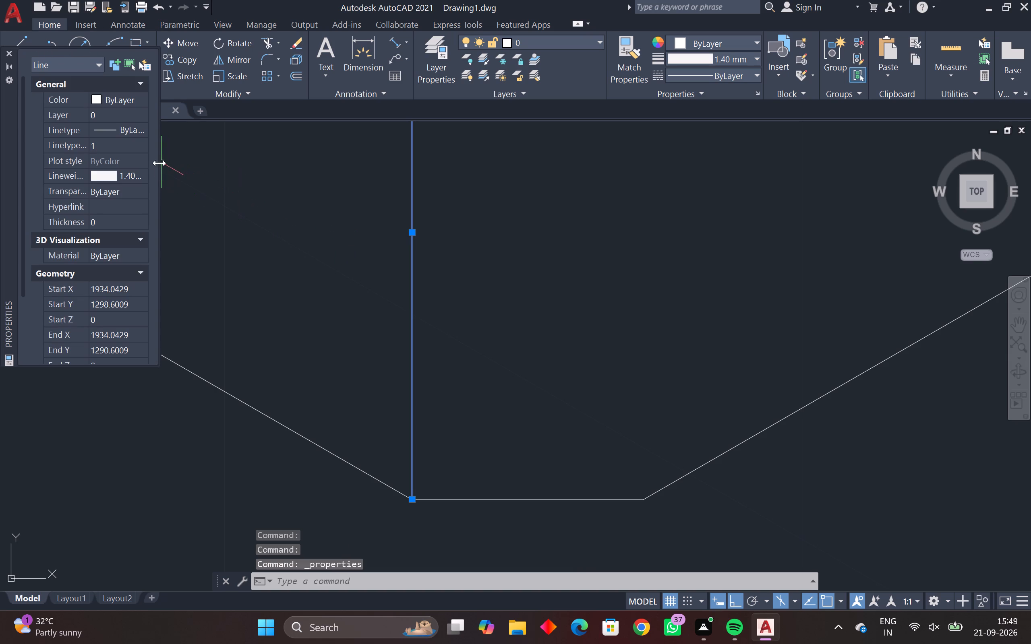
key("Escape")
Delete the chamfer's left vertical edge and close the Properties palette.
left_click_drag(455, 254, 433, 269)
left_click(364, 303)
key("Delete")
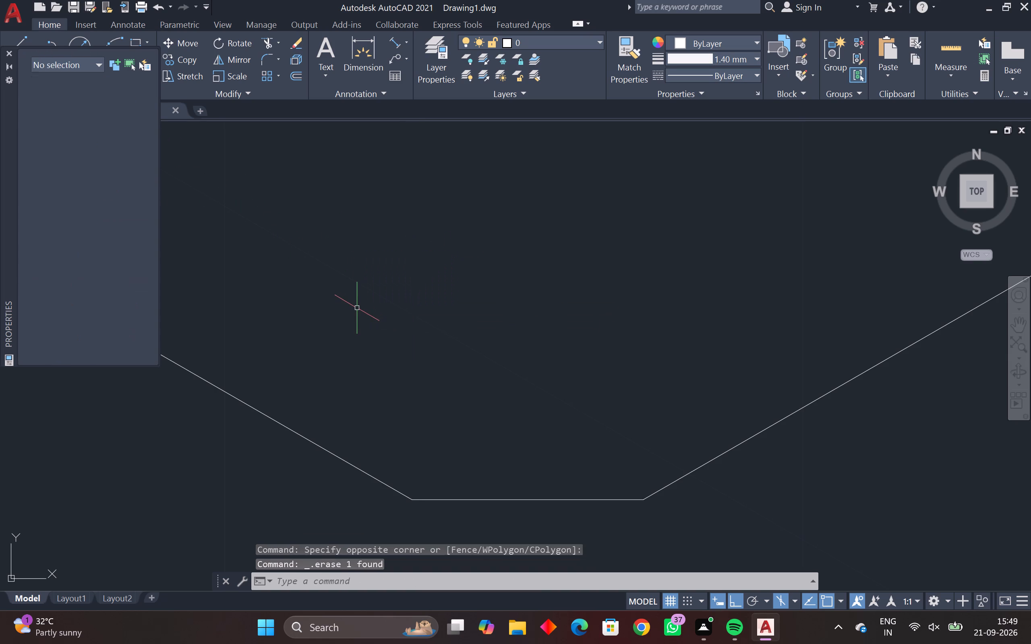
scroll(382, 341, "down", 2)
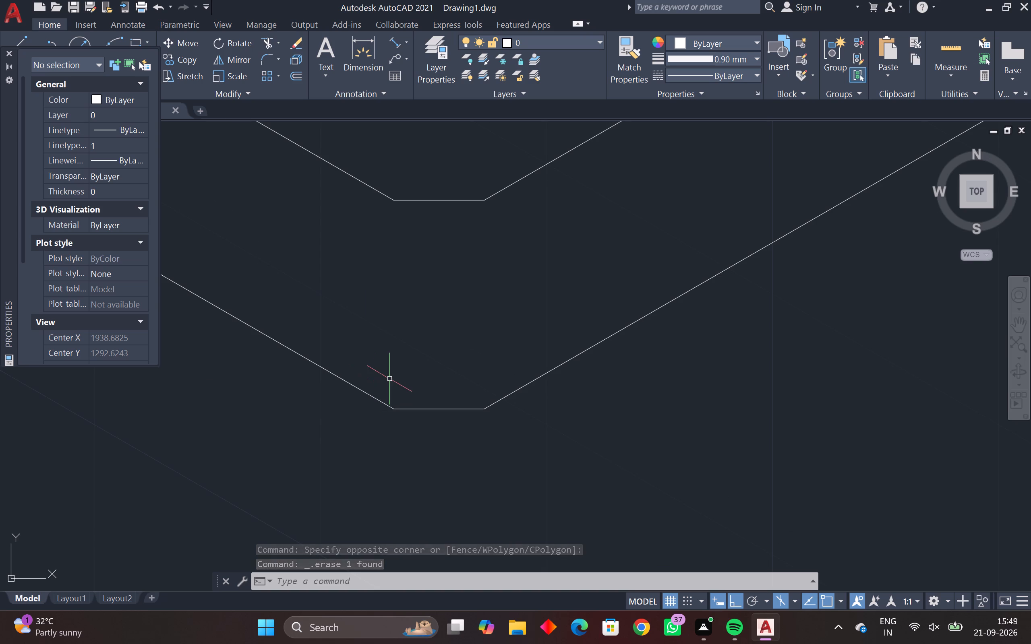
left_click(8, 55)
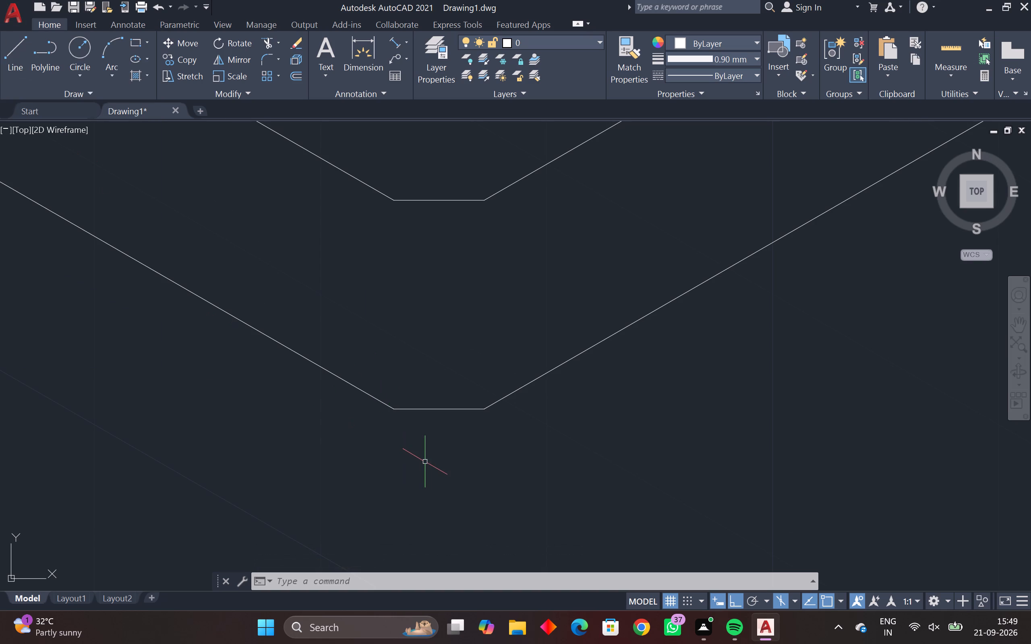
Draw both vertical edges of the front-corner chamfer as lines about 8 units long joining its upper and lower corners.
type("l")
key("space")
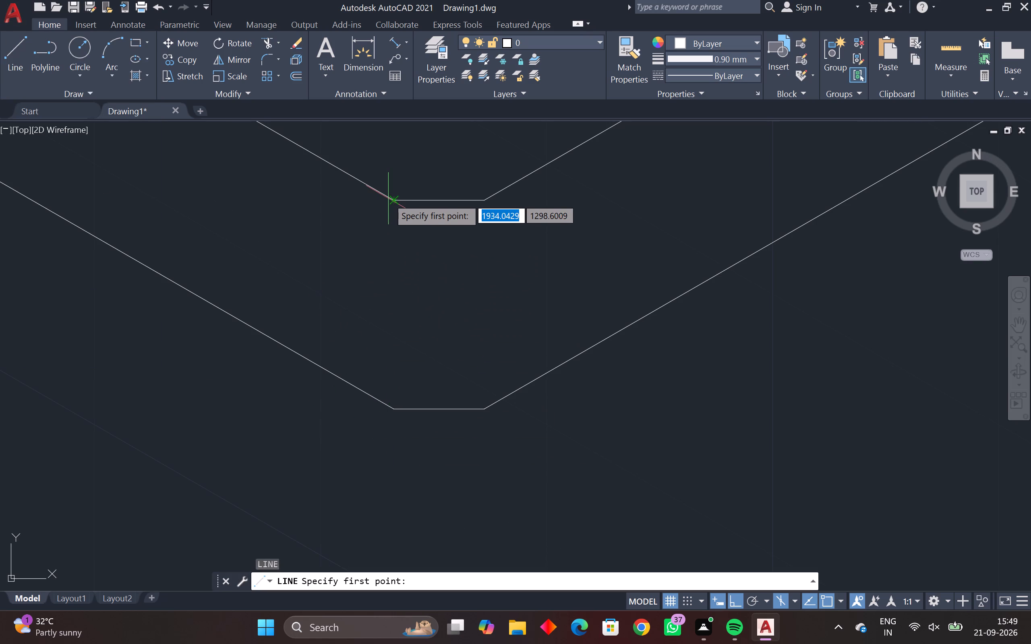
left_click(391, 198)
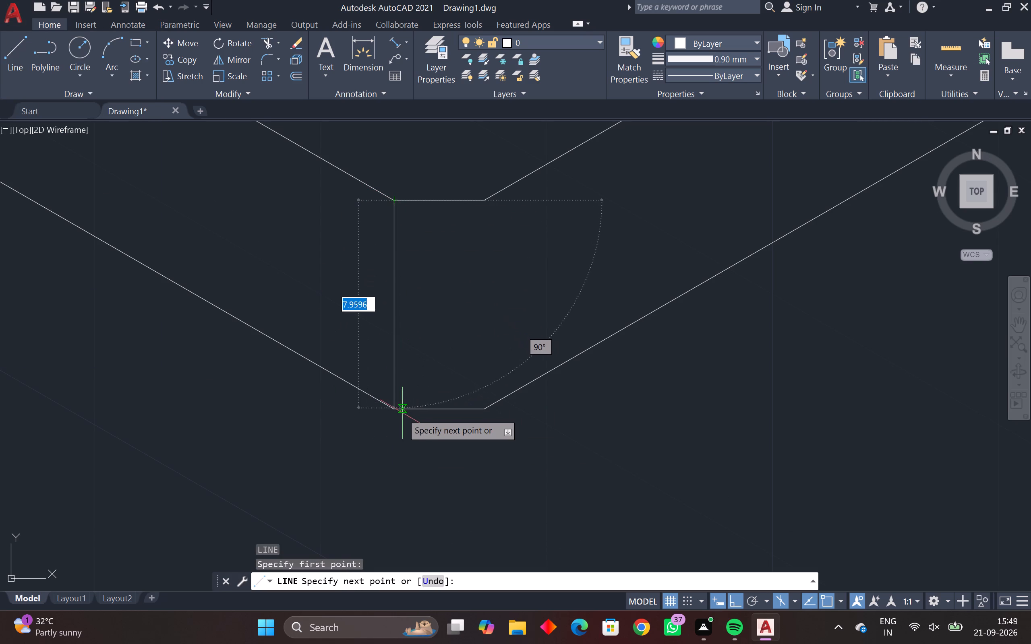
left_click(397, 413)
key("space")
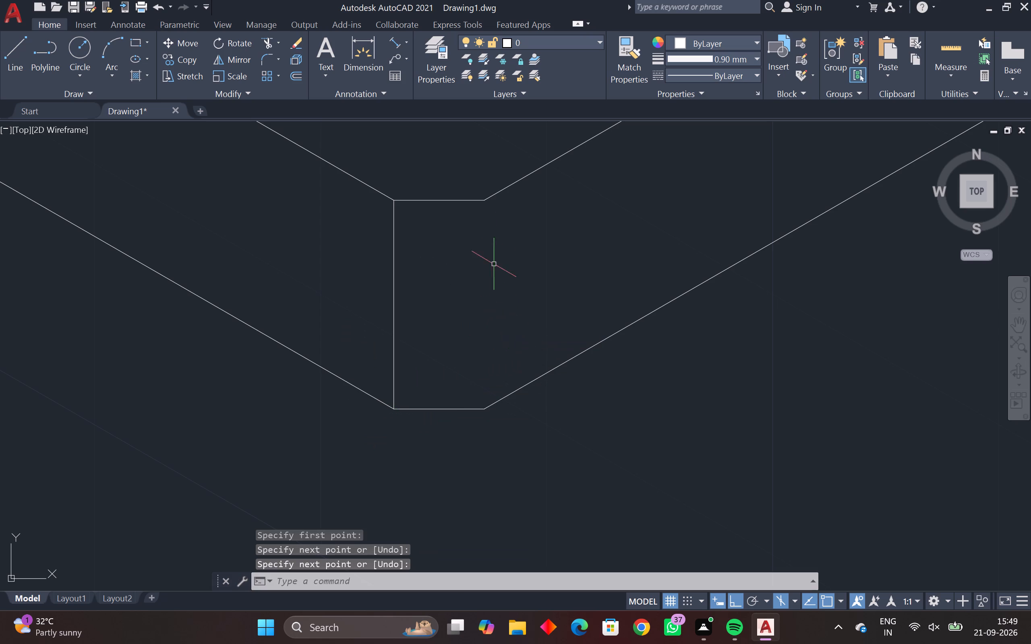
key("space")
left_click(482, 198)
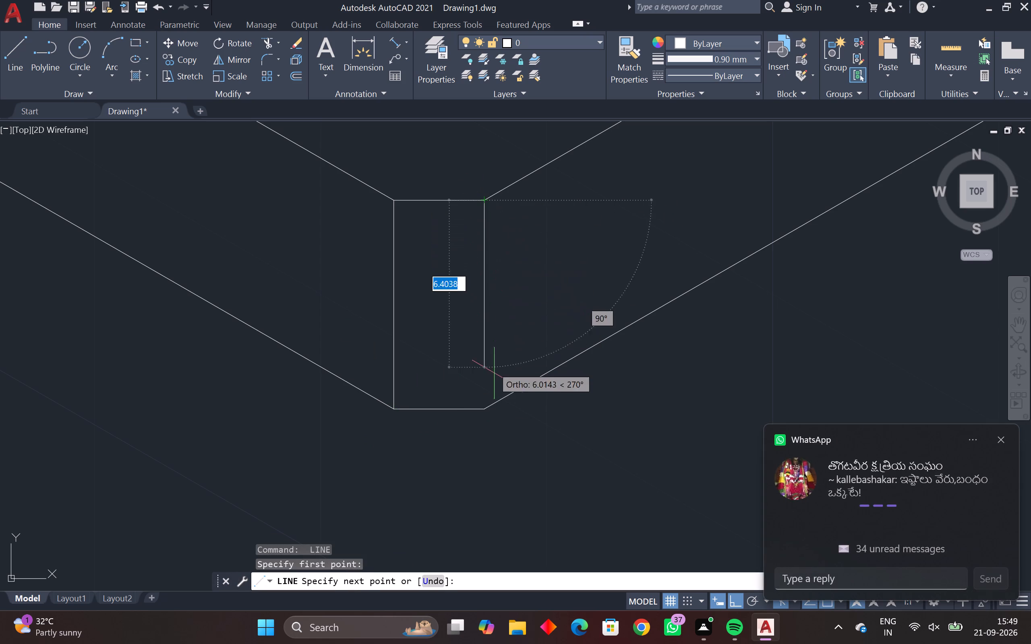
left_click(485, 407)
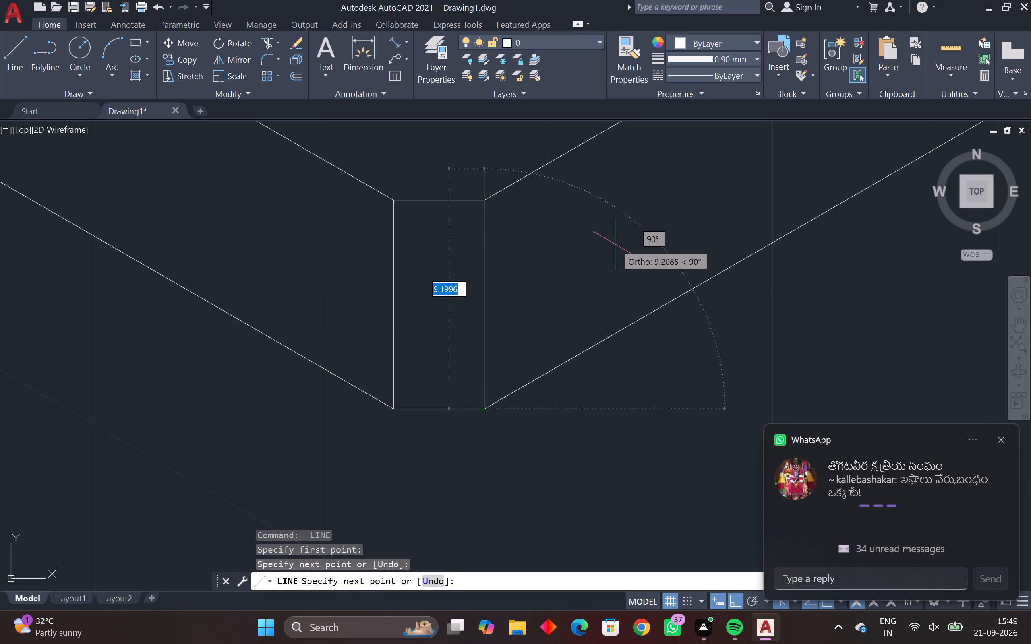
key("Escape")
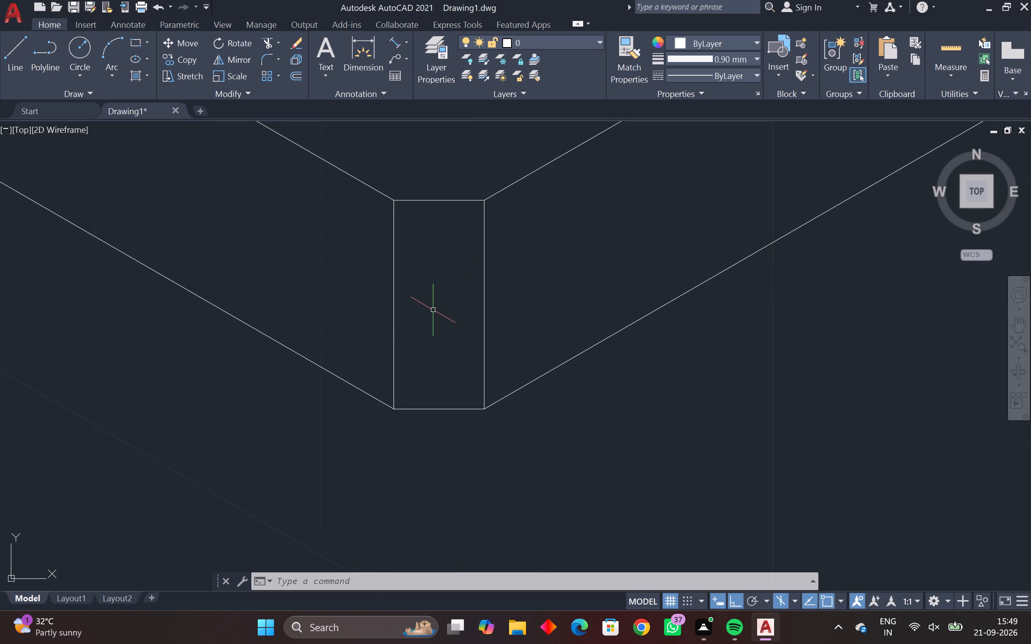
Draw a 34-unit vertical line downward from the midpoint of the base's lower front-right edge.
scroll(430, 311, "down", 1)
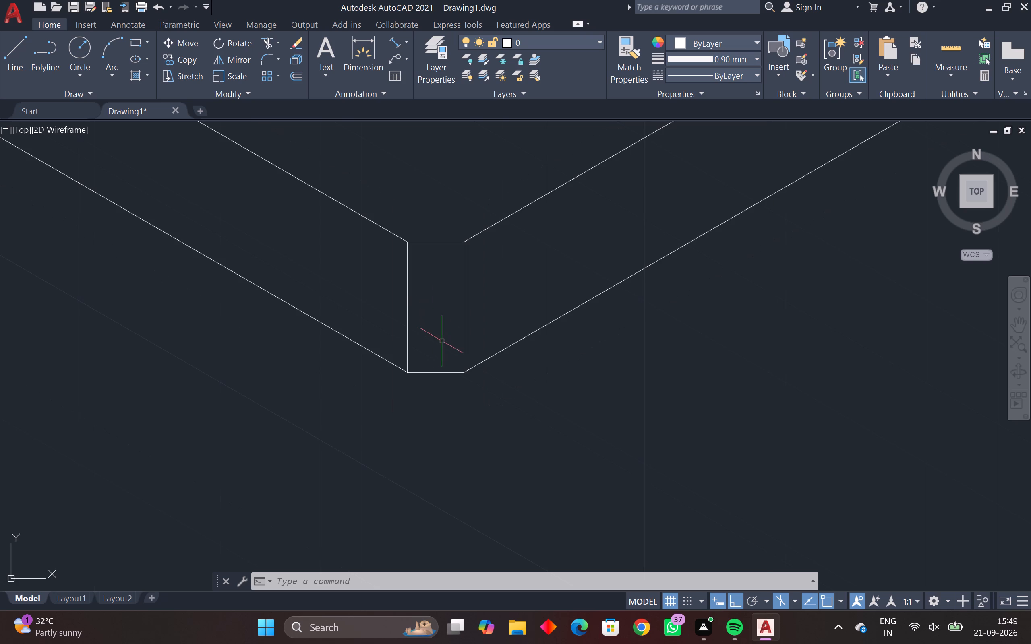
scroll(560, 269, "down", 1)
middle_click_drag(560, 269, 322, 400)
scroll(414, 359, "down", 1)
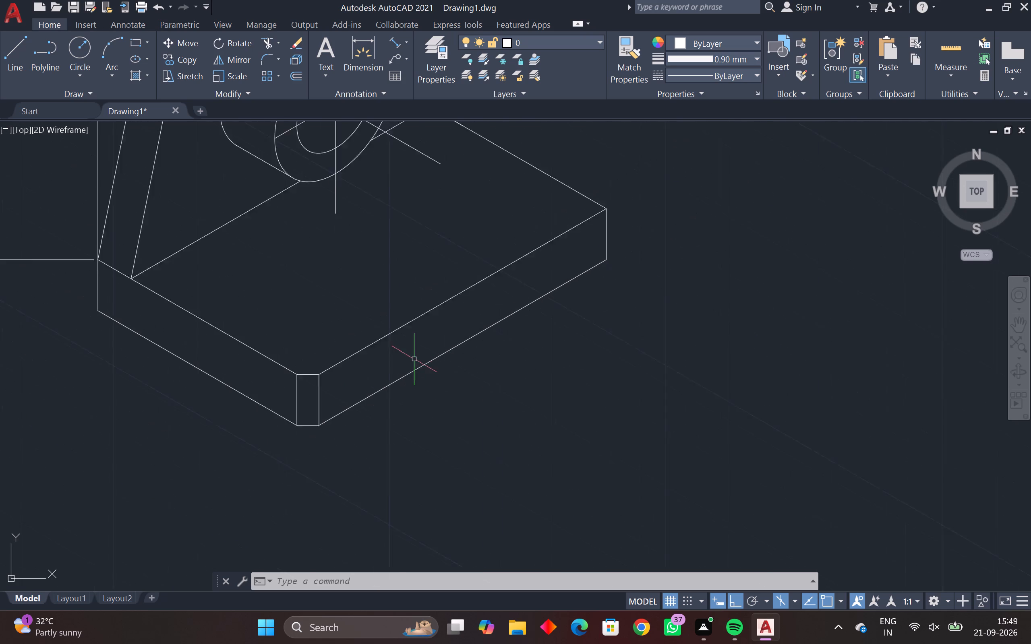
scroll(414, 359, "down", 1)
middle_click_drag(414, 359, 313, 421)
scroll(302, 441, "down", 1)
middle_click_drag(296, 431, 295, 424)
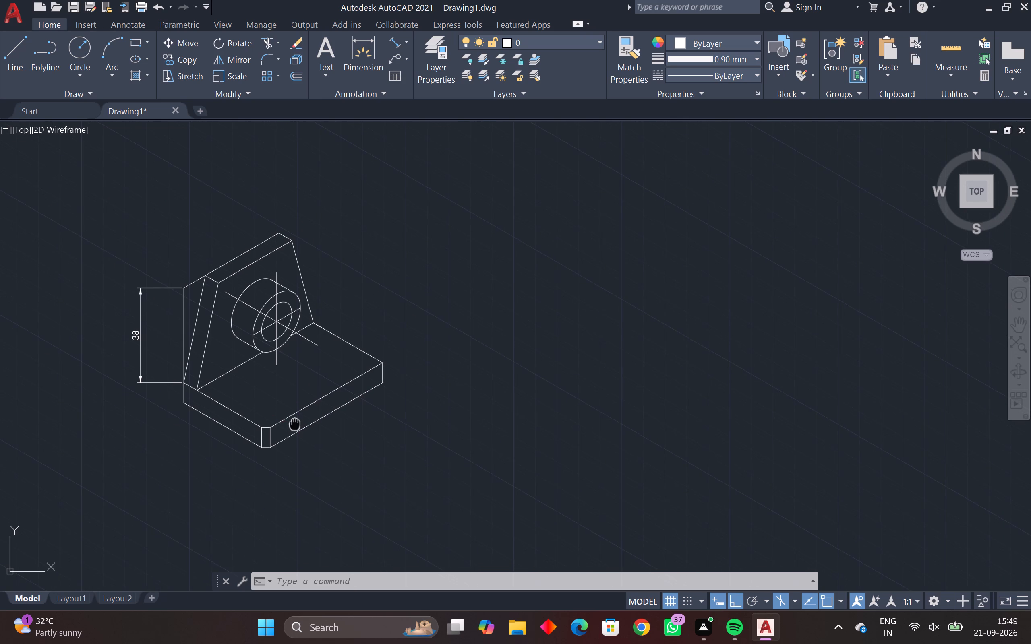
middle_click_drag(295, 424, 294, 419)
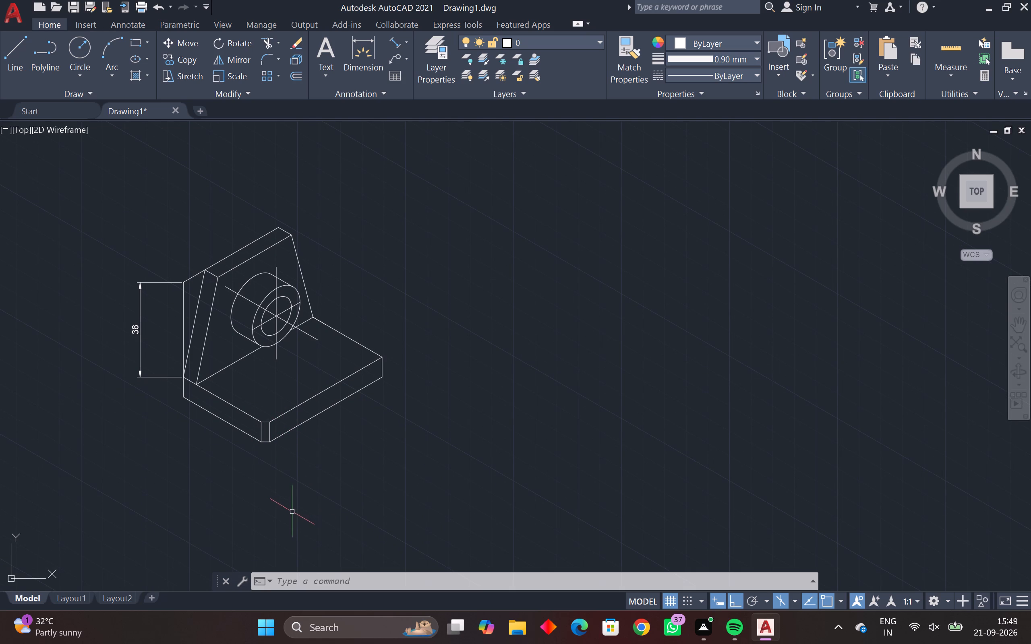
key("Escape")
key("Escape")
key("Escape")
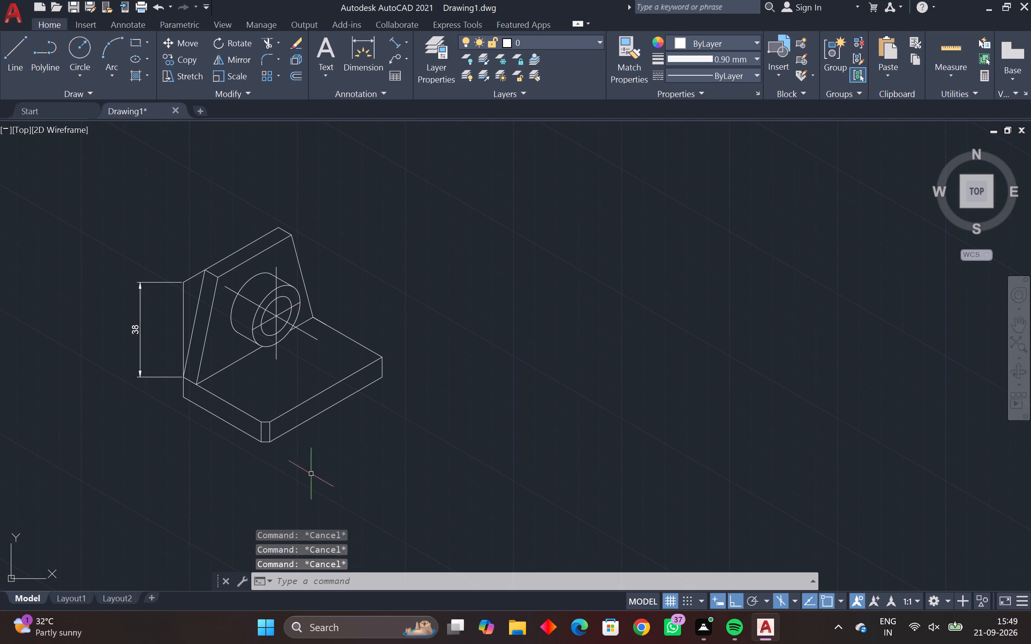
key("l")
key("space")
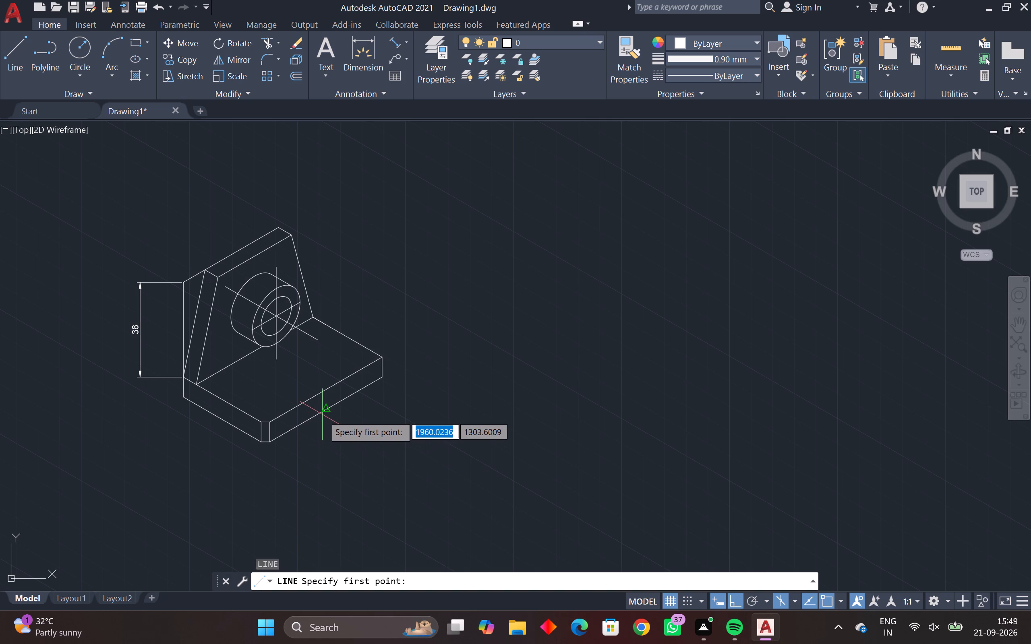
left_click(326, 413)
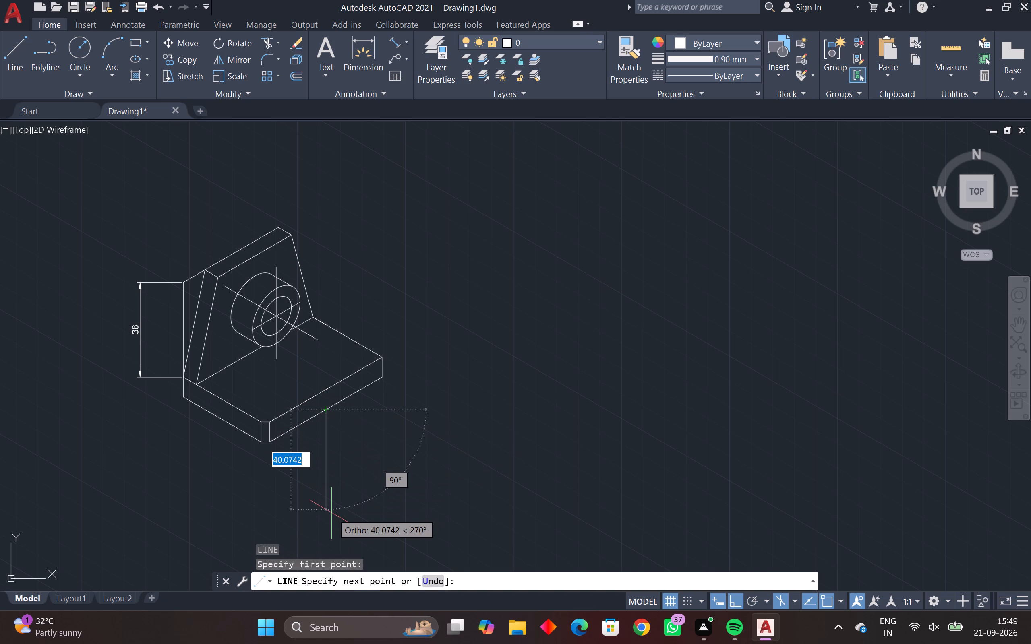
type("34")
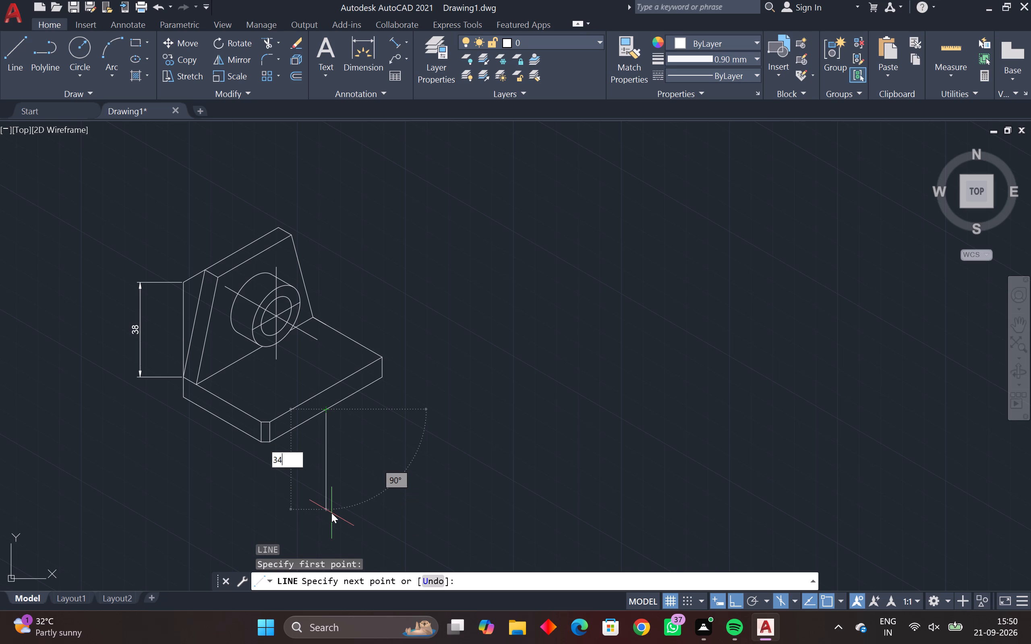
key("Return")
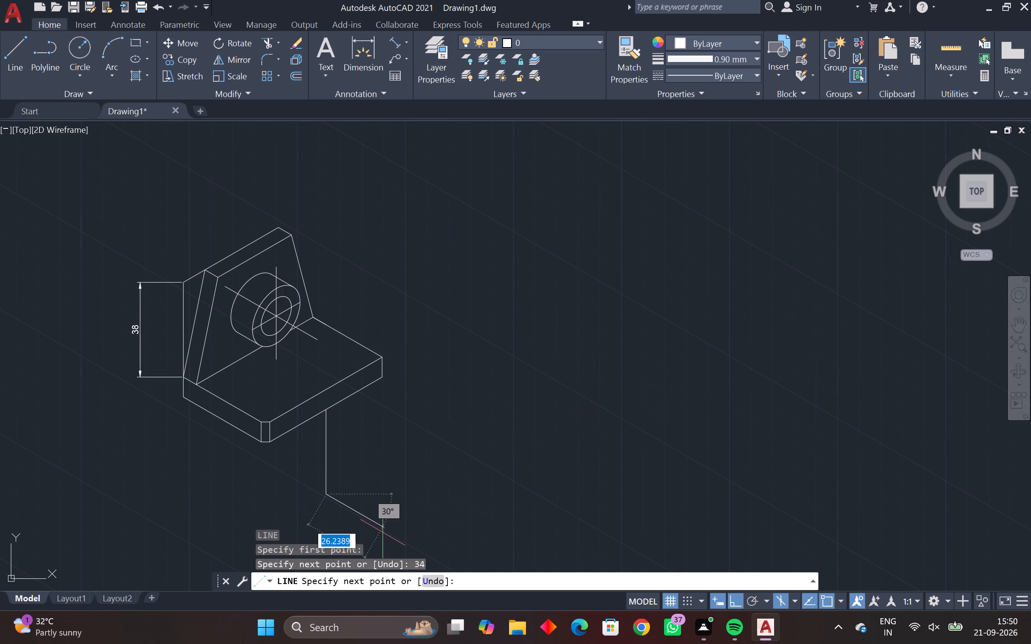
key("Escape")
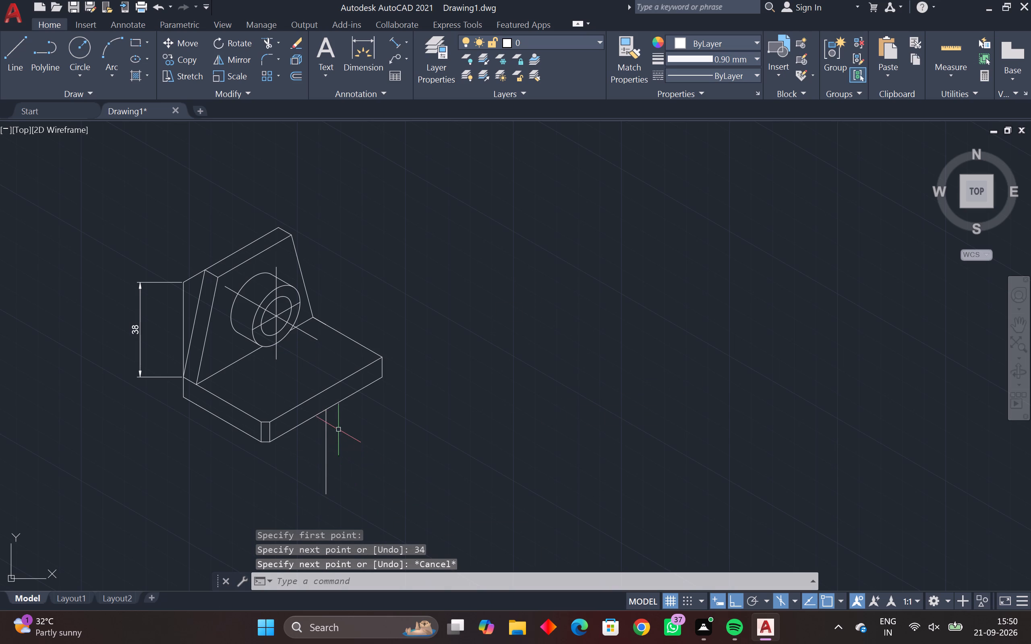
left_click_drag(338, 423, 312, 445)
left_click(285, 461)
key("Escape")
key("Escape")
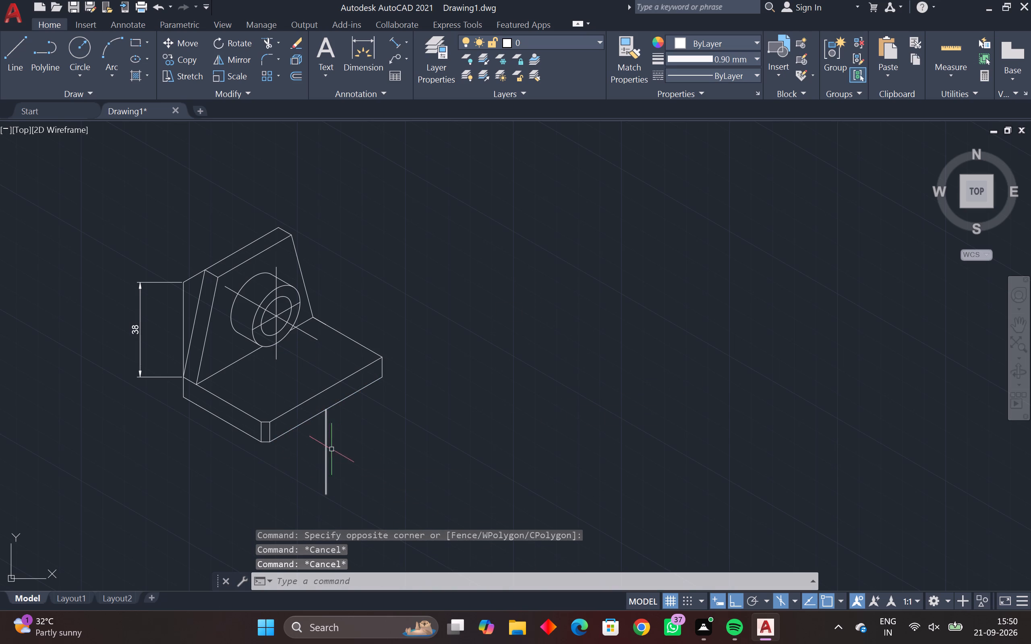
Copy the 34-unit vertical line 4 units to each side along the base's lower front-right edge.
left_click_drag(335, 447, 328, 454)
left_click(321, 459)
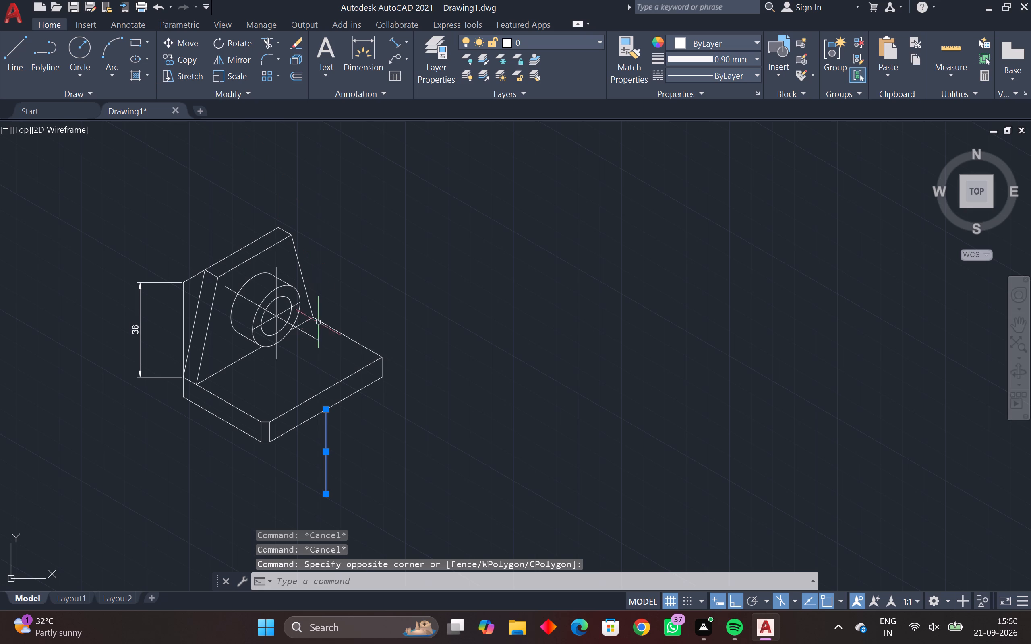
key("c")
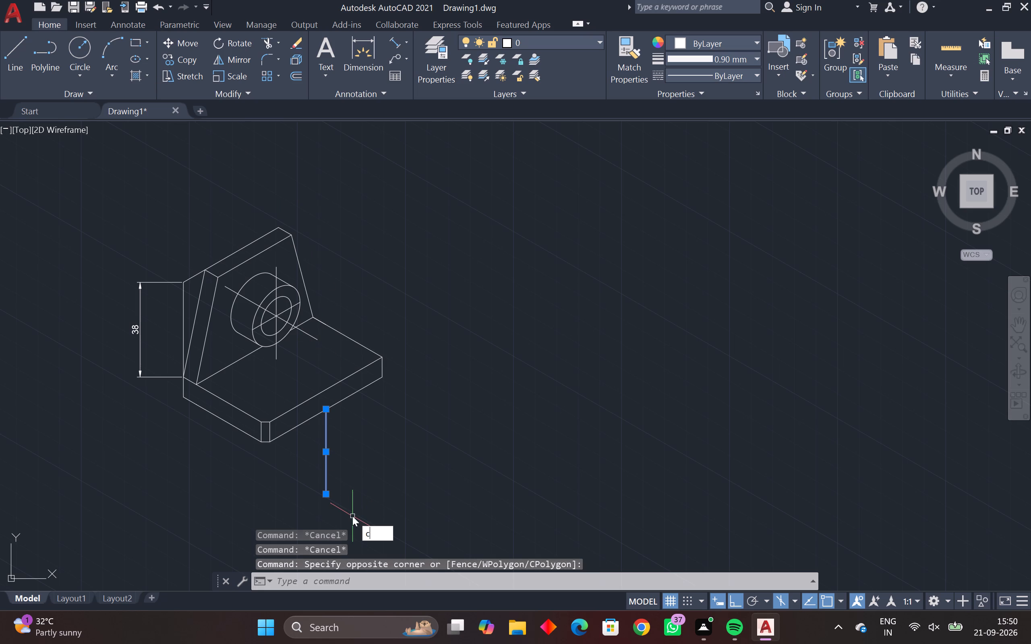
key("o")
key("Return")
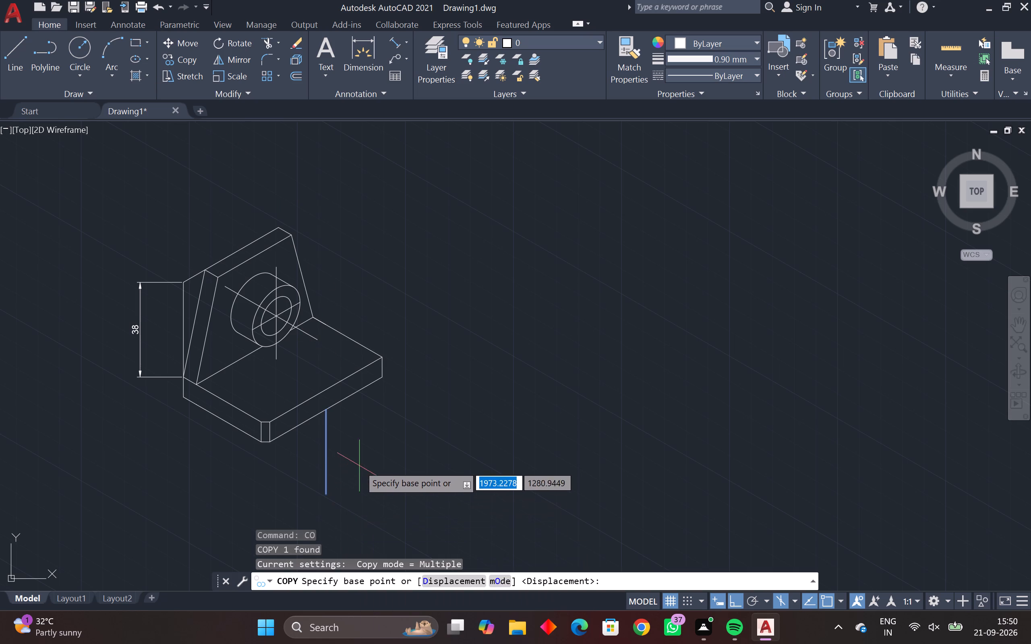
scroll(329, 429, "up", 2)
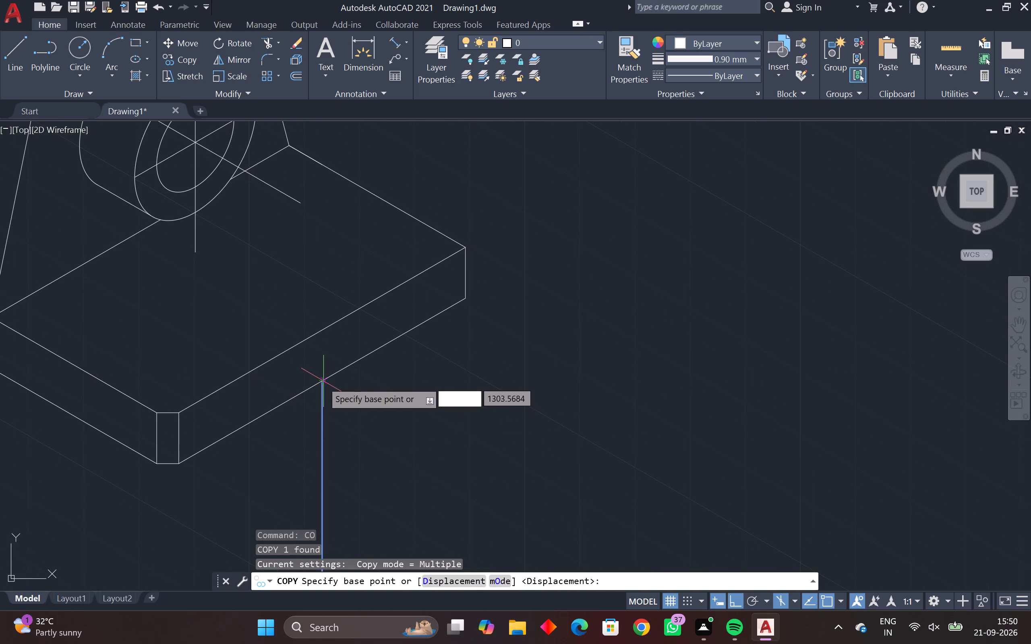
left_click(322, 382)
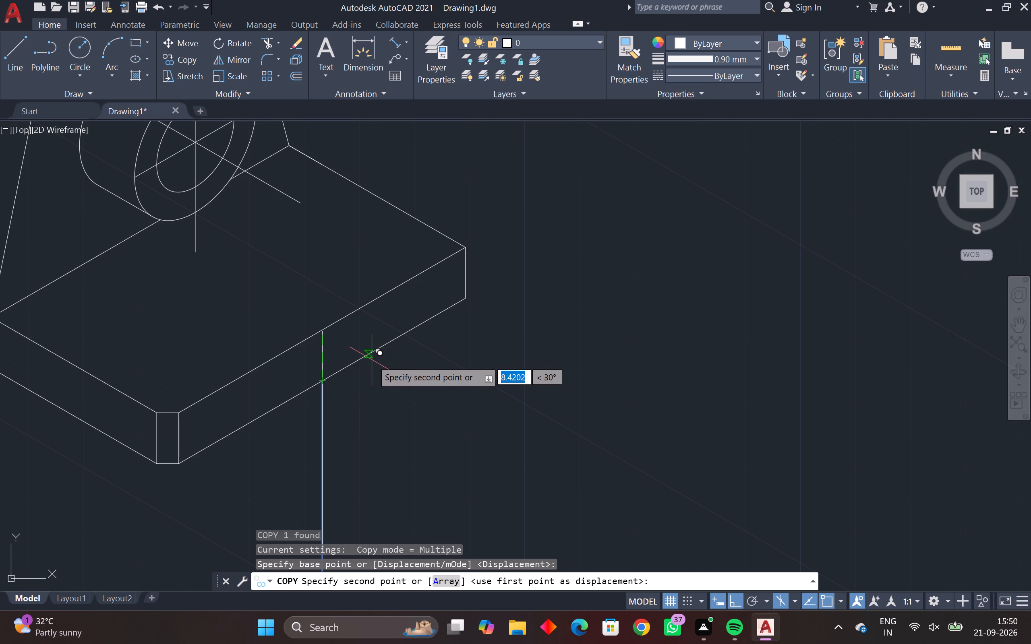
key("F5")
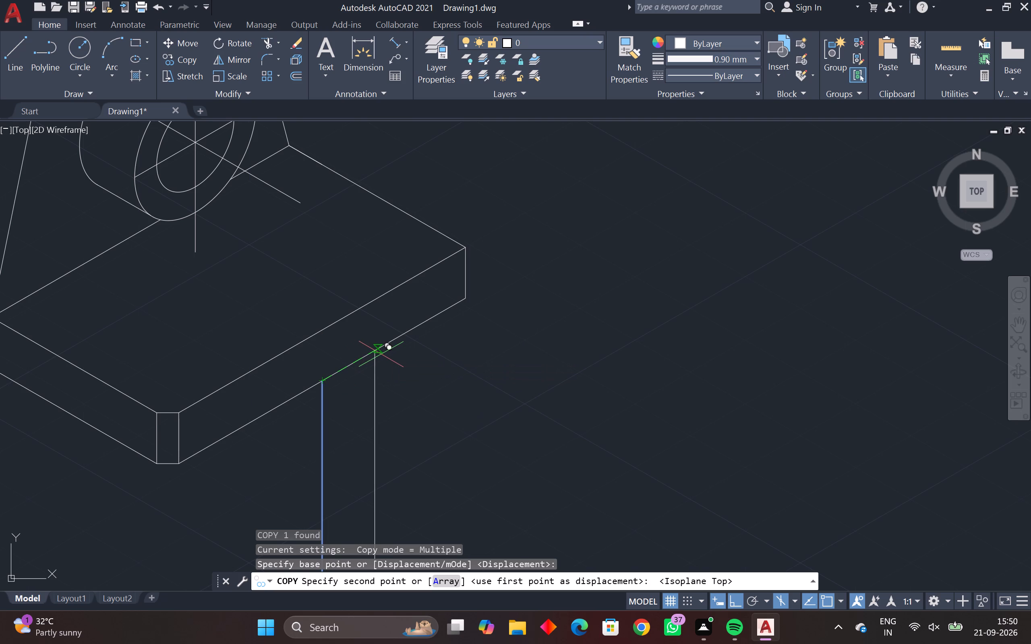
key("4")
key("Return")
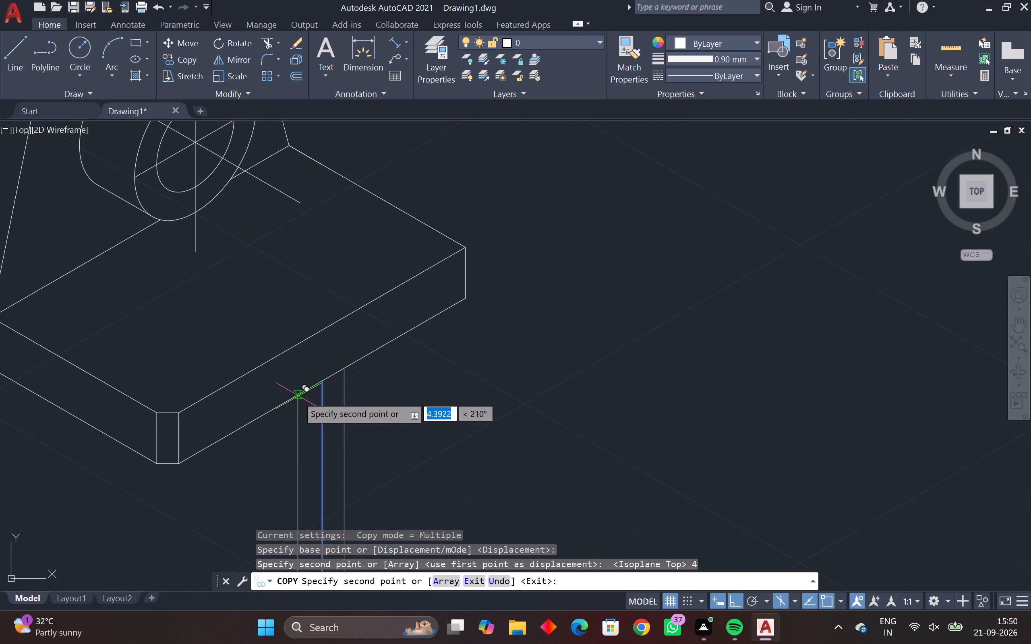
key("4")
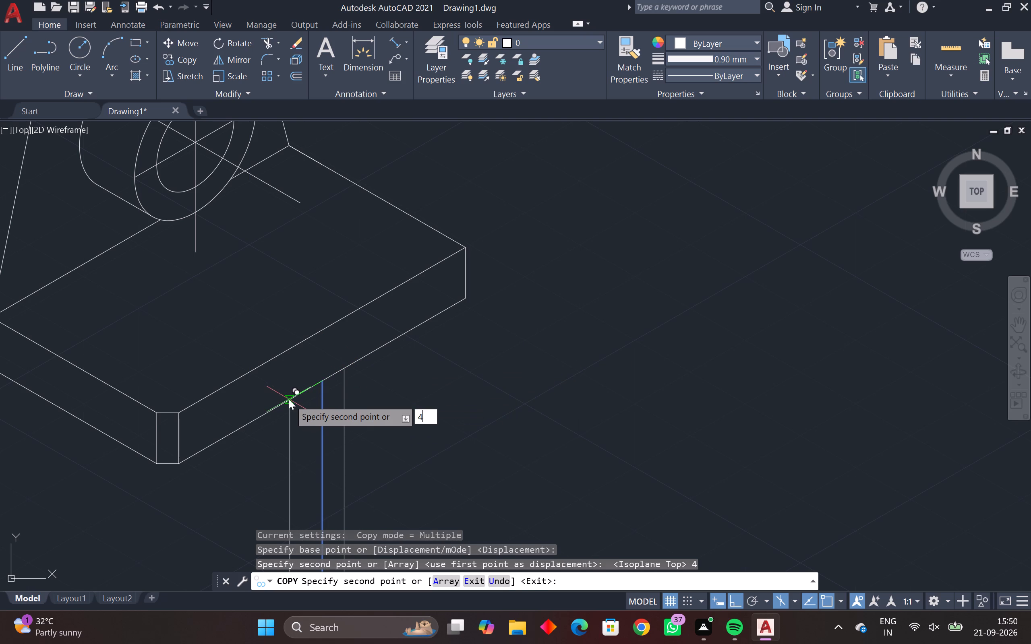
key("Return")
scroll(375, 426, "down", 1)
middle_click_drag(364, 417, 340, 253)
key("Escape")
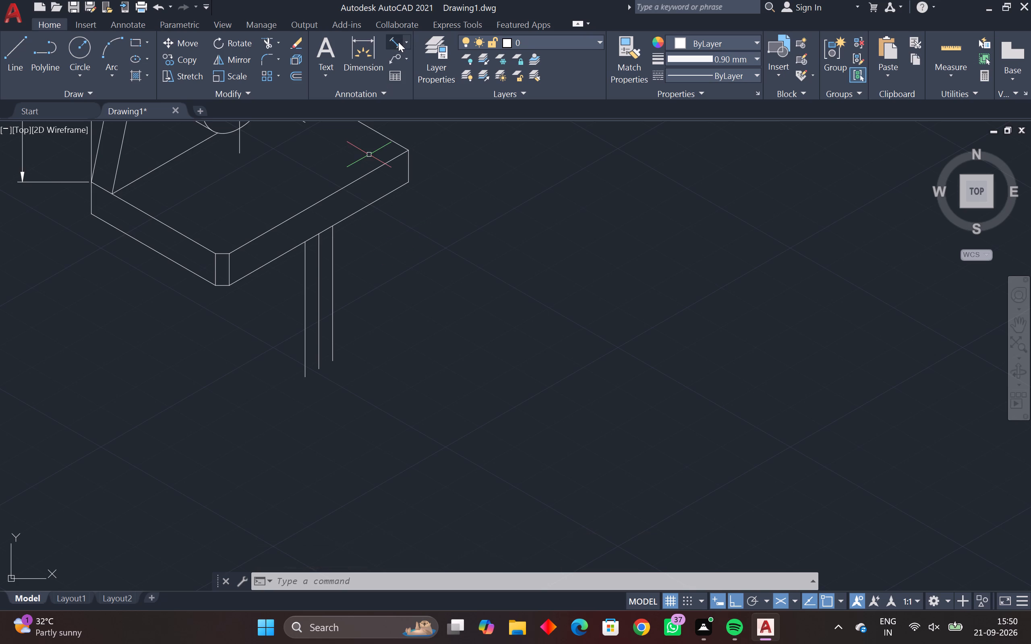
Check the middle vertical line's length with an aligned dimension preview, without placing the dimension.
left_click(389, 37)
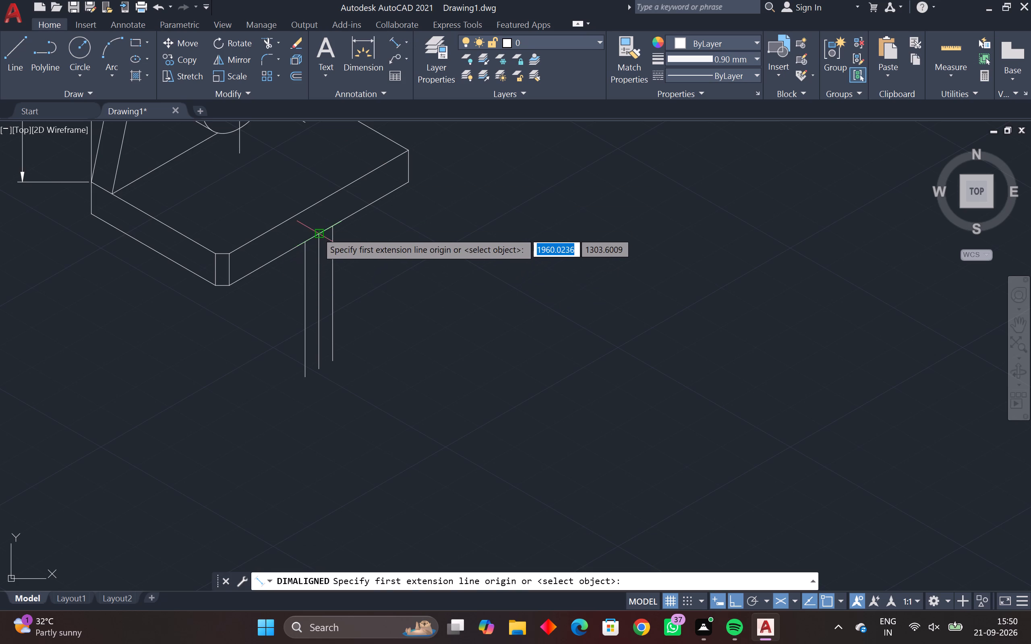
left_click(317, 232)
left_click(321, 371)
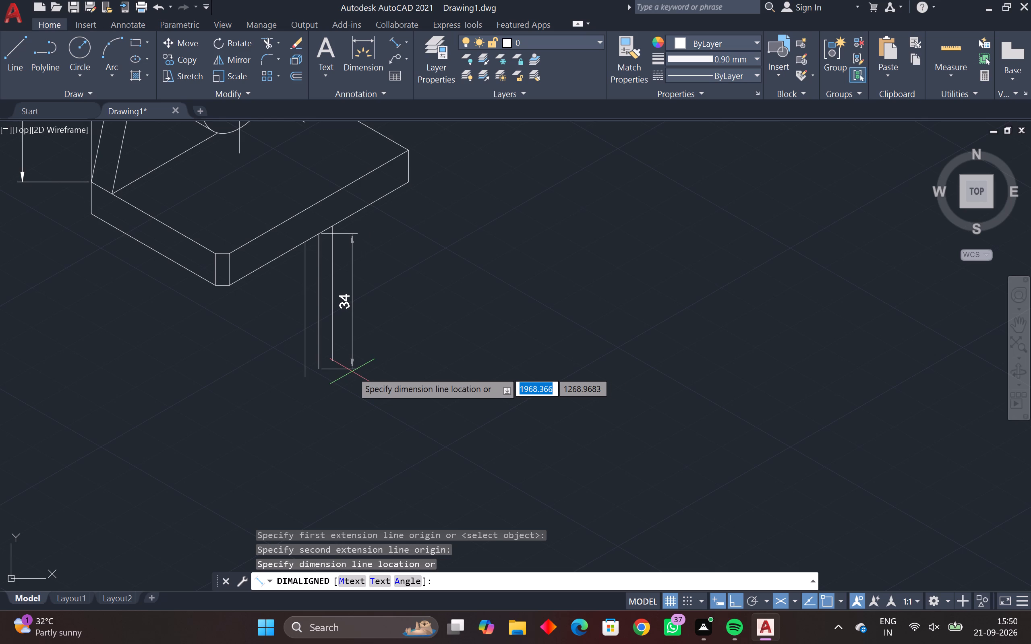
key("Escape")
key("Escape")
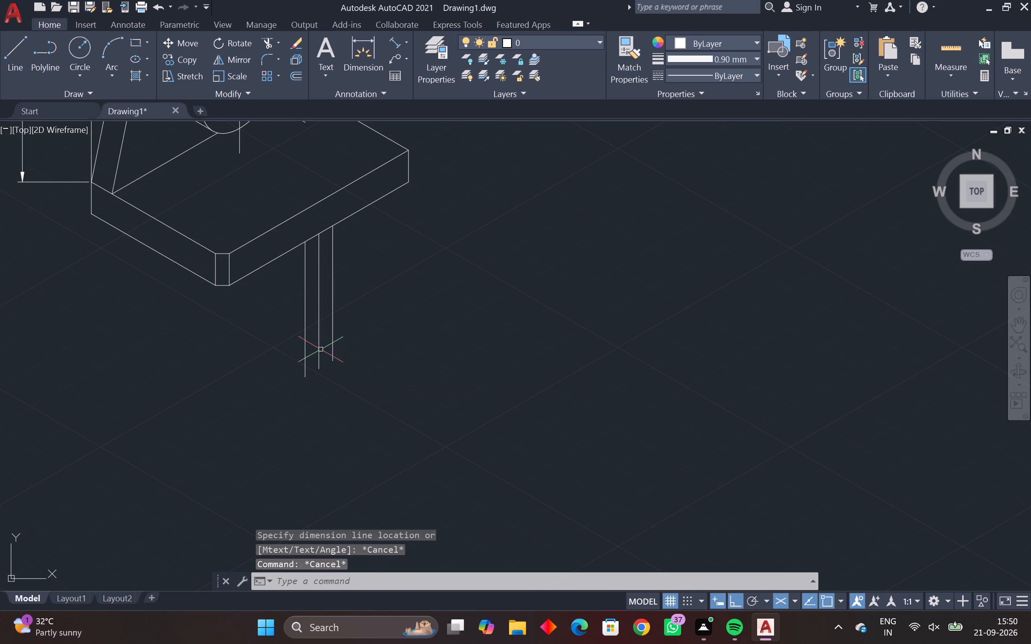
Delete the middle of the three vertical lines below the base.
left_click(319, 351)
key("Delete")
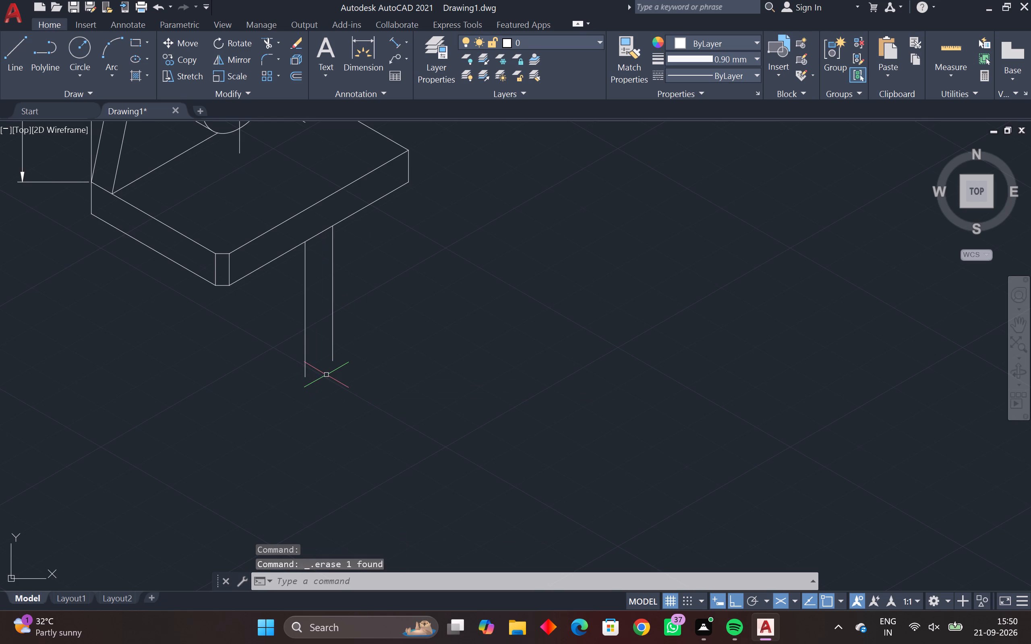
Draw connected lines joining the two verticals' lower ends, continuing 32 units at 150° and straight up past the base's front-left edge.
key("l")
key("space")
left_click(333, 360)
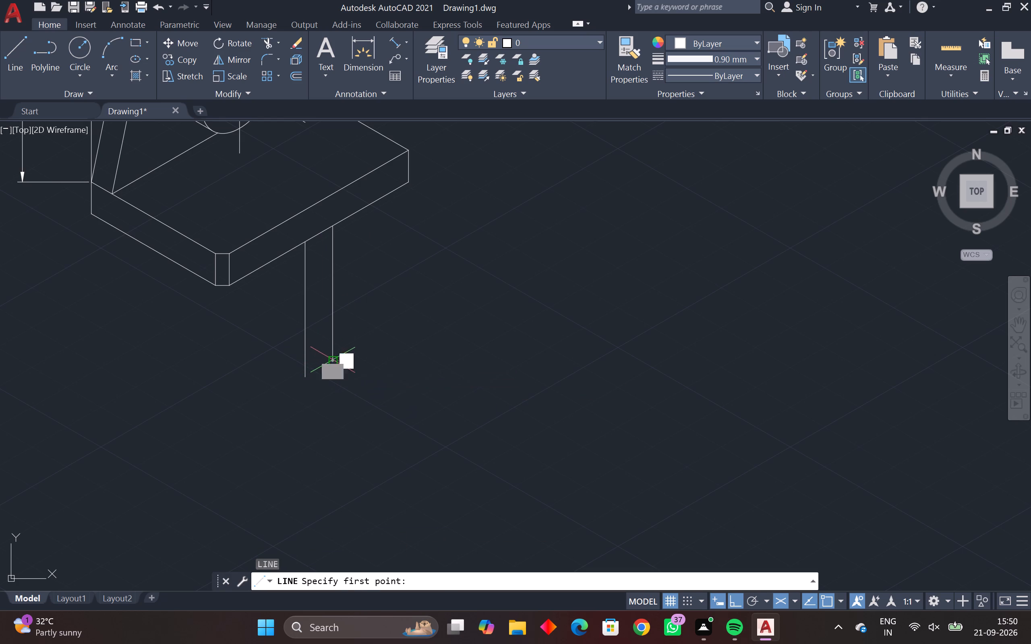
left_click(307, 378)
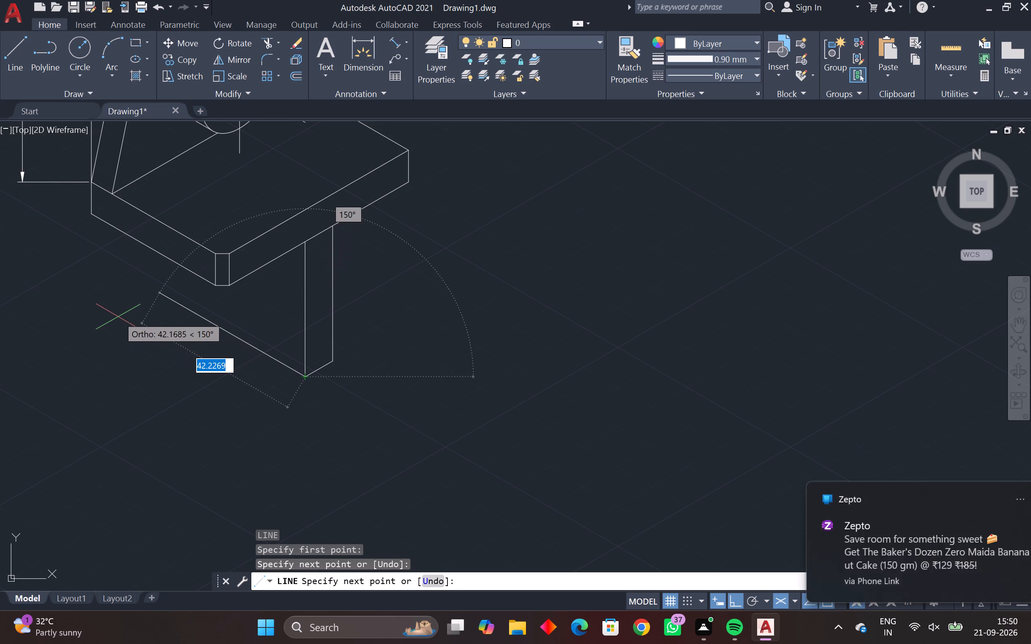
type("32")
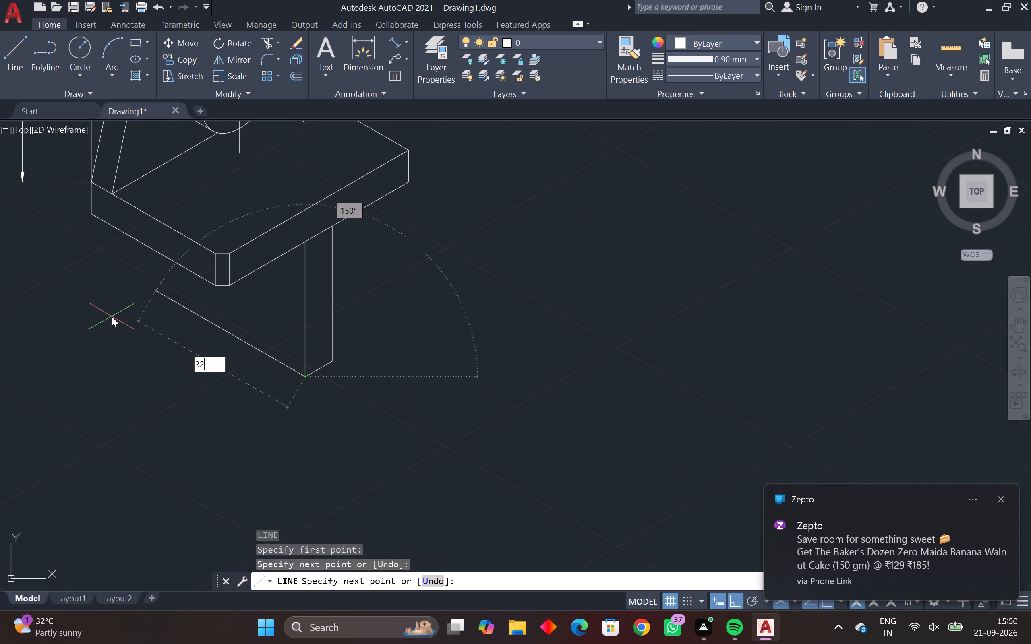
key("Return")
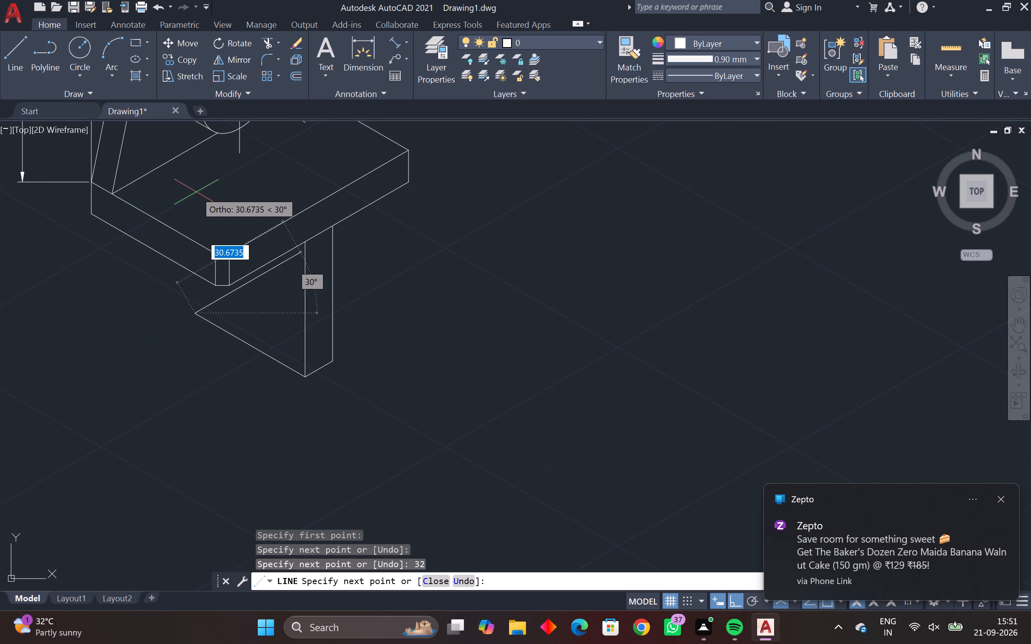
key("F5")
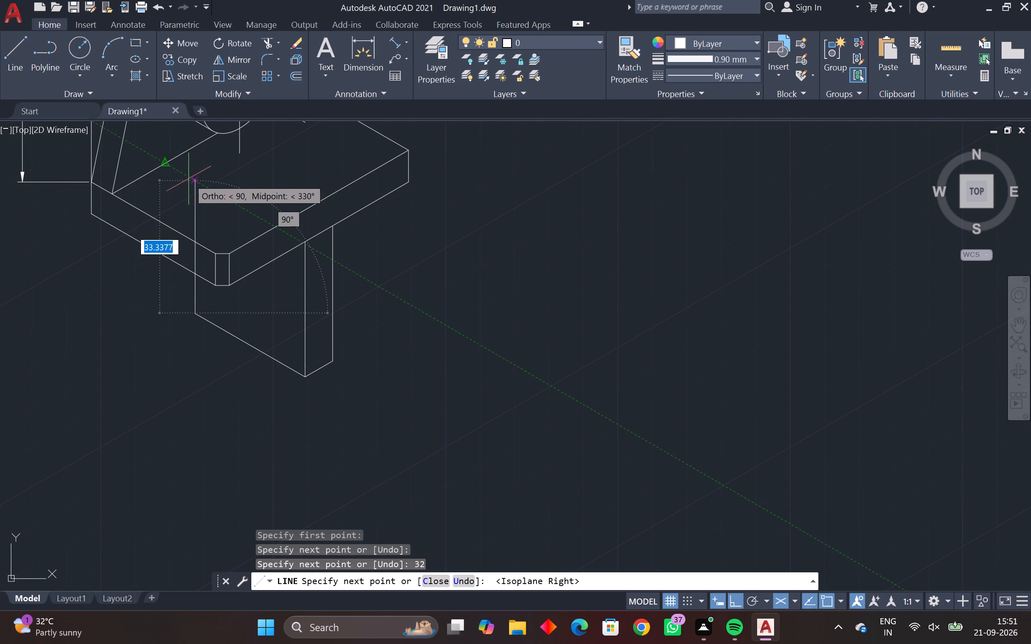
left_click_drag(232, 178, 235, 176)
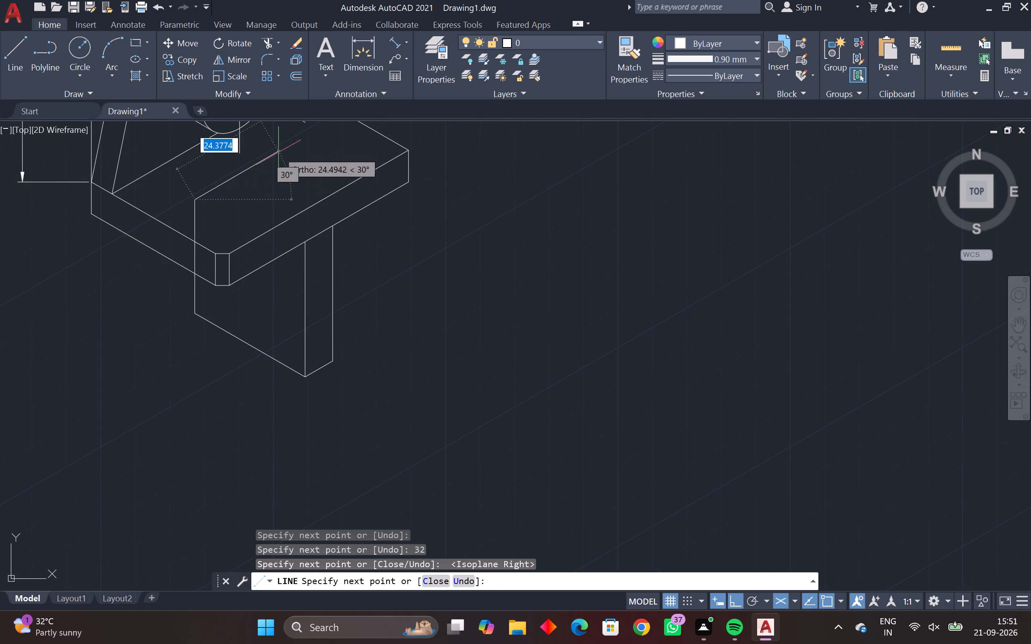
key("Escape")
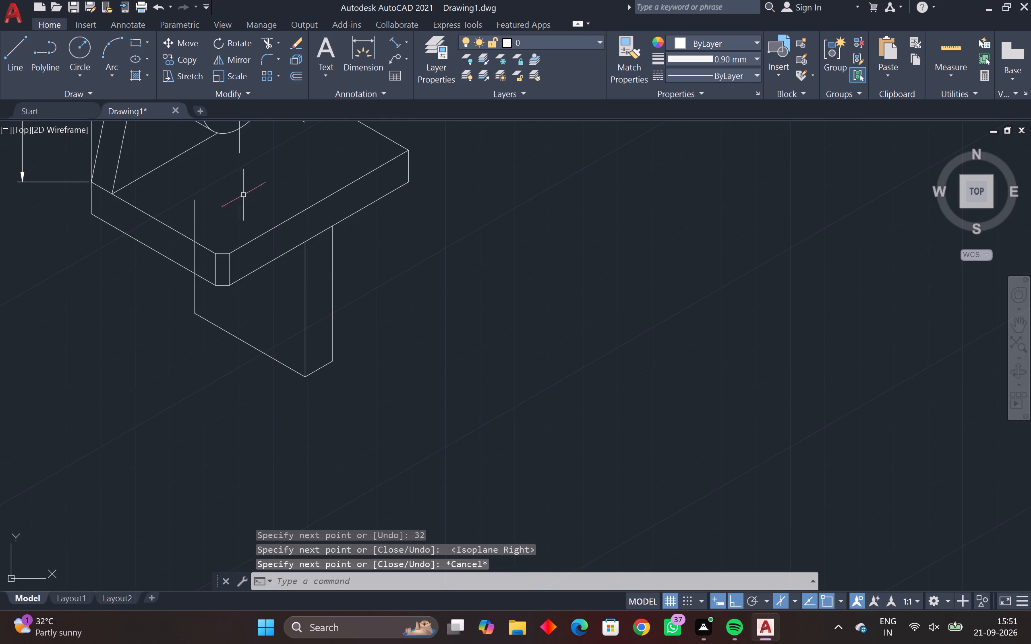
Trim the leg's rear vertical line back to the base's lower front-left edge, removing the parts overlapping the base.
left_click(266, 43)
left_click_drag(197, 221, 189, 217)
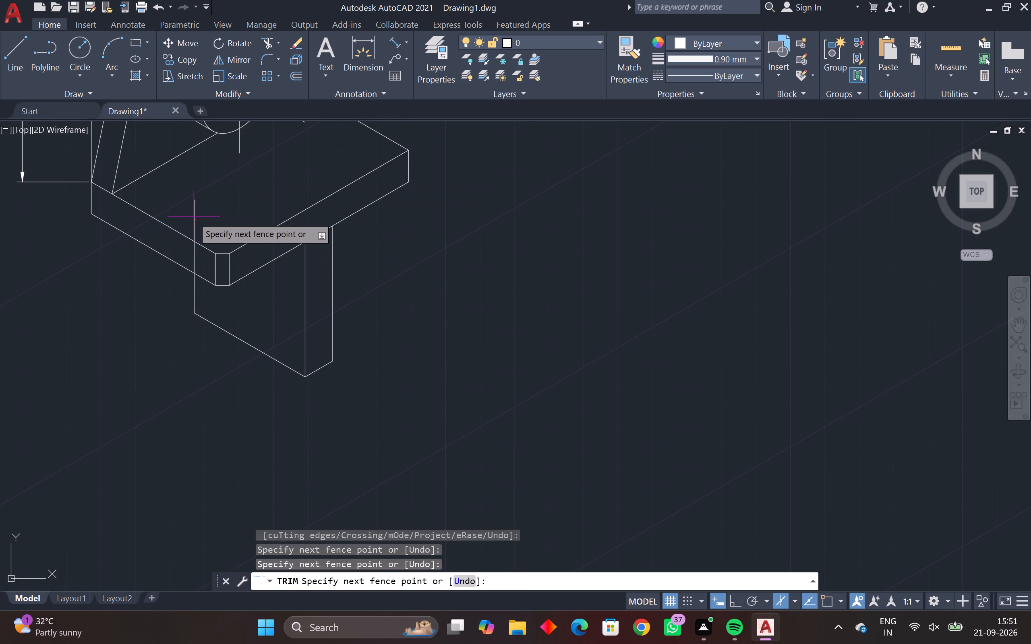
left_click(184, 215)
left_click(195, 262)
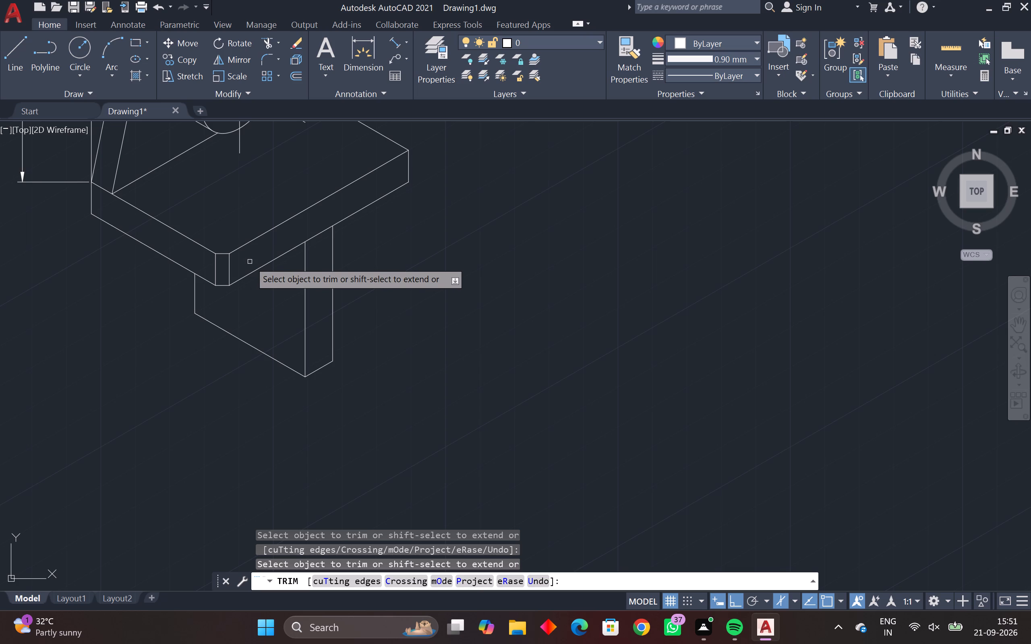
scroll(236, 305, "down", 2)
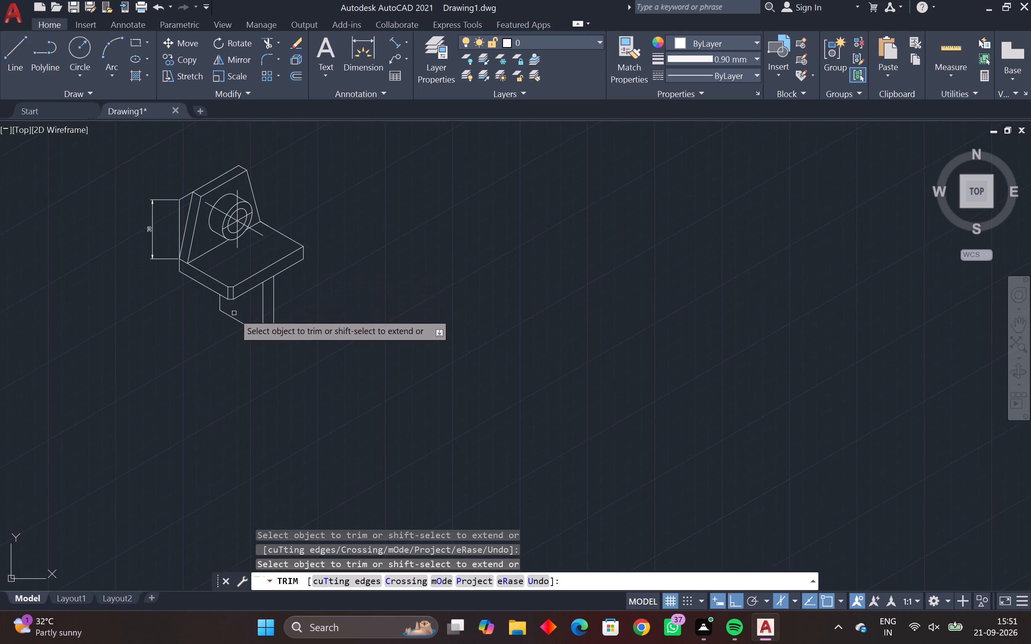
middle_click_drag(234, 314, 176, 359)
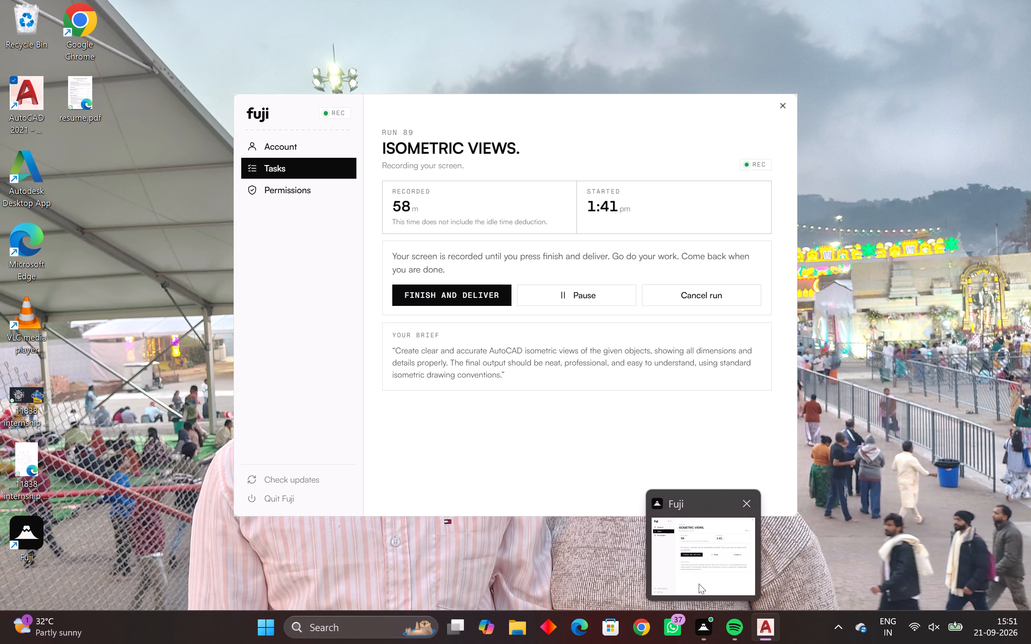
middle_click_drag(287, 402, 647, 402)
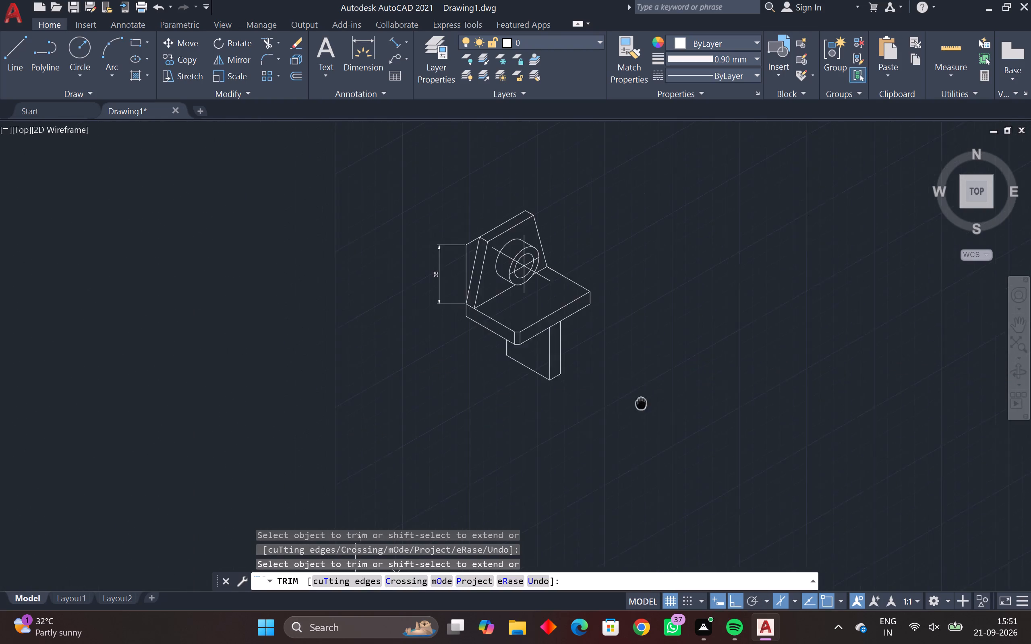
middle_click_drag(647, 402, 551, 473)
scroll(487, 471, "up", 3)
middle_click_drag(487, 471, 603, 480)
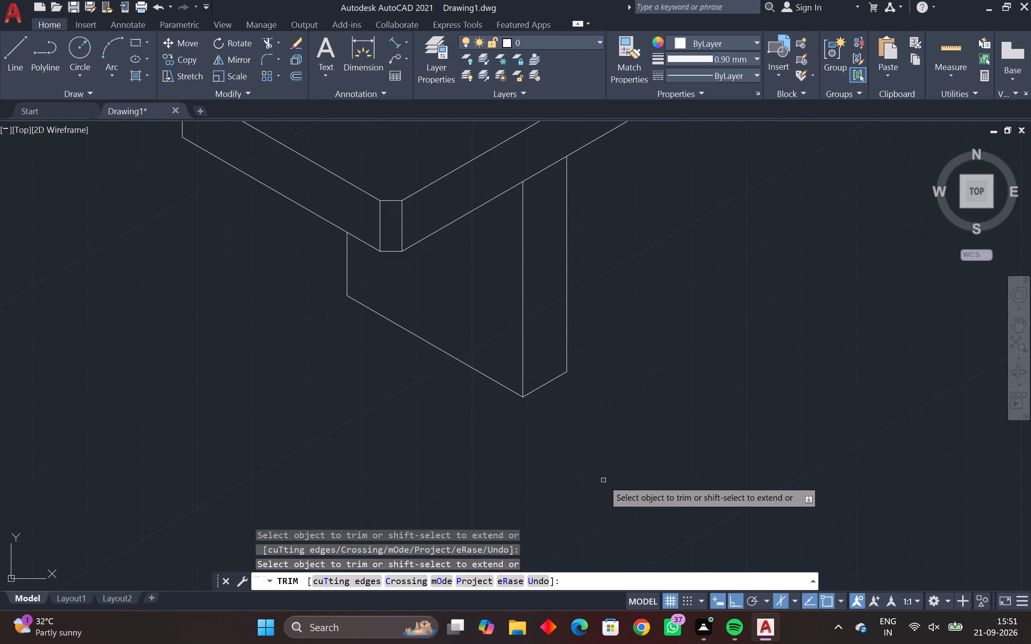
Trim away the part of the base's lower front-right edge lying between the leg's two long vertical lines.
scroll(603, 480, "down", 1)
middle_click_drag(602, 480, 557, 486)
left_click(520, 293)
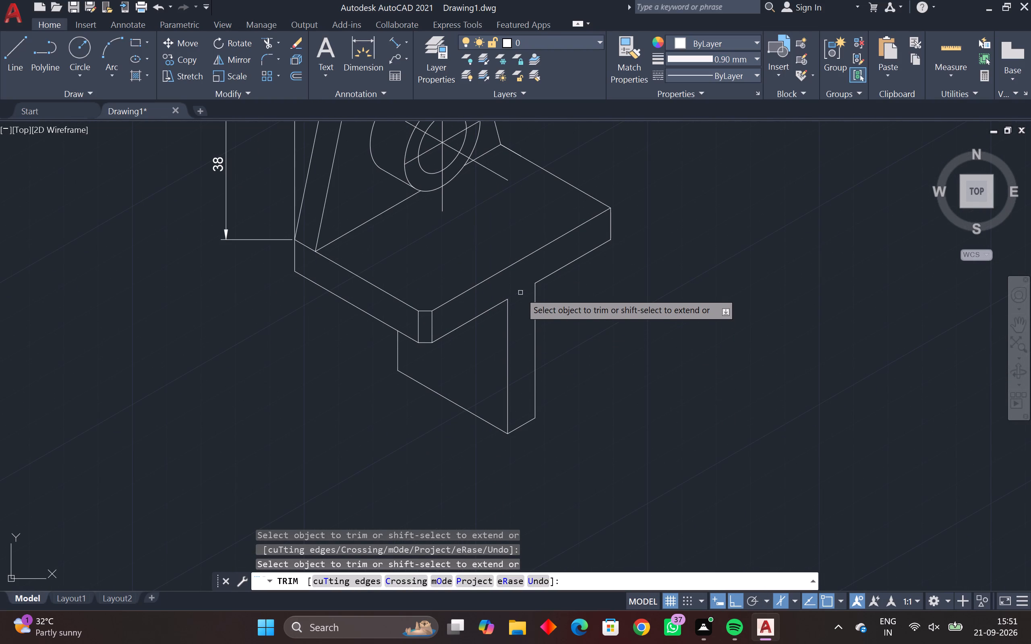
Add an aligned dimension for the leg's height along its outer vertical edge, placed outside the part to its right.
scroll(611, 424, "down", 2)
middle_click_drag(611, 423, 499, 477)
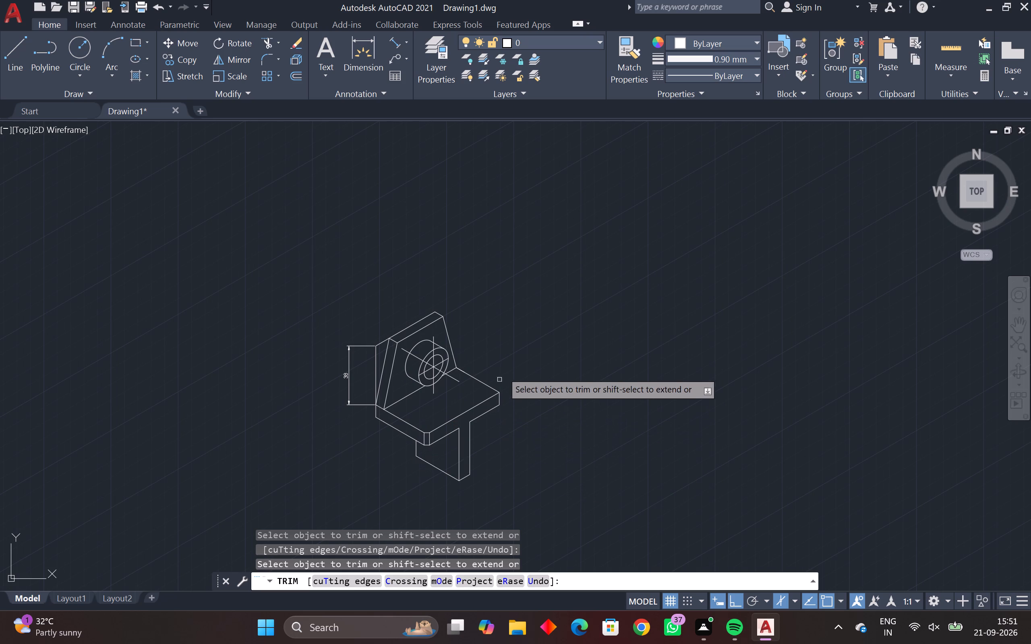
left_click(396, 45)
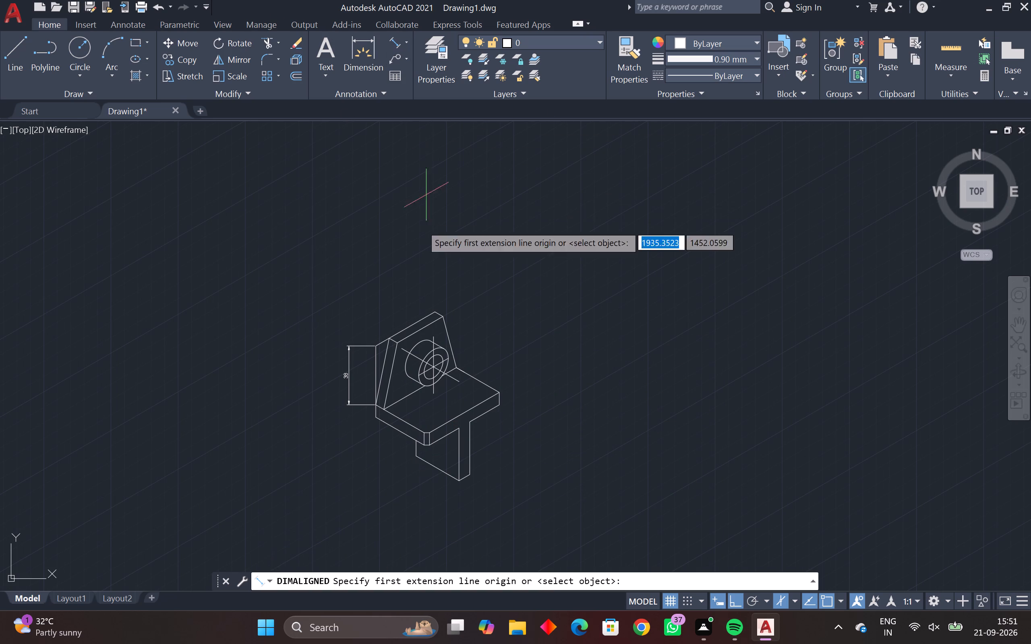
left_click(469, 421)
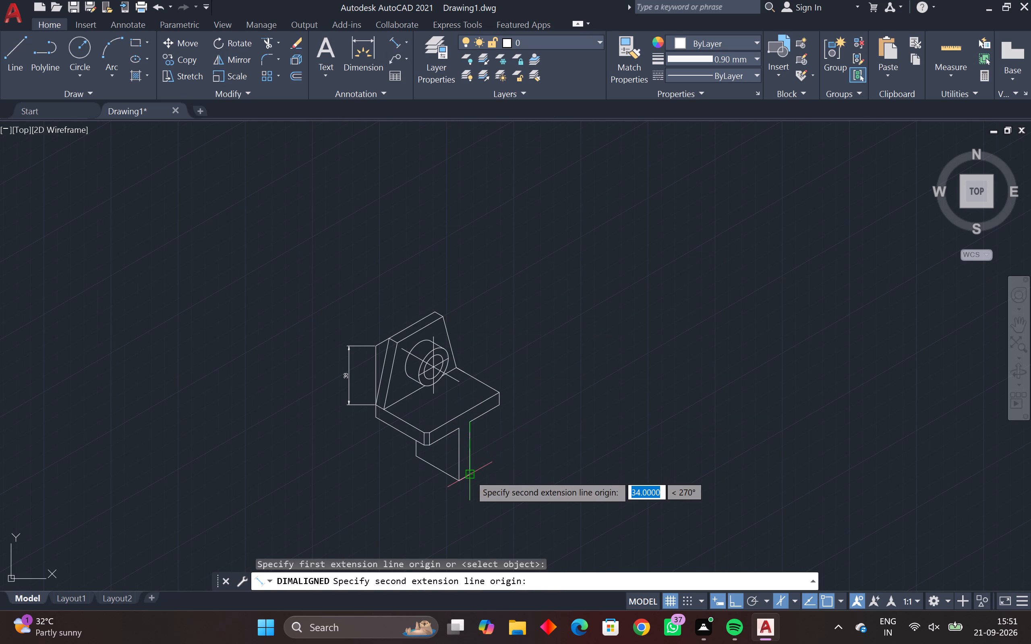
left_click(470, 475)
scroll(520, 446, "up", 2)
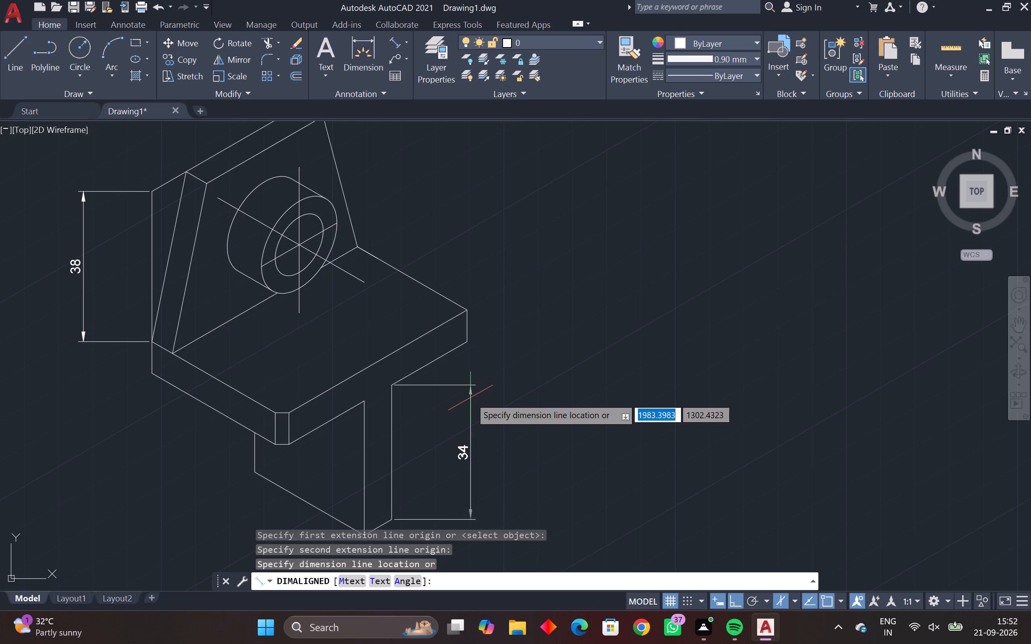
left_click(514, 349)
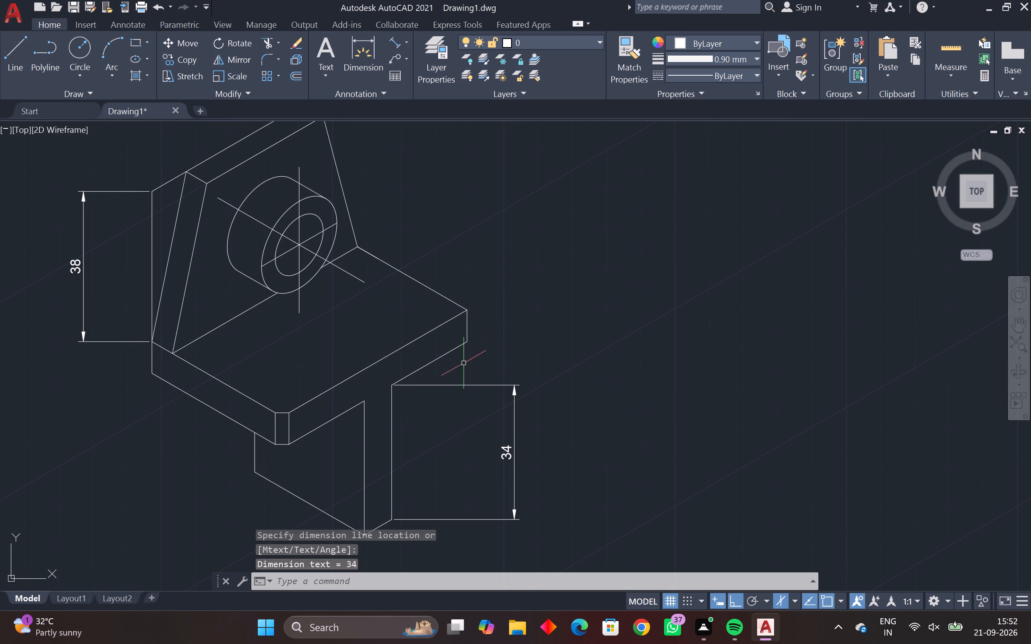
Add an aligned dimension for the base's thickness at its right corner, in line with the leg's height dimension.
key("space")
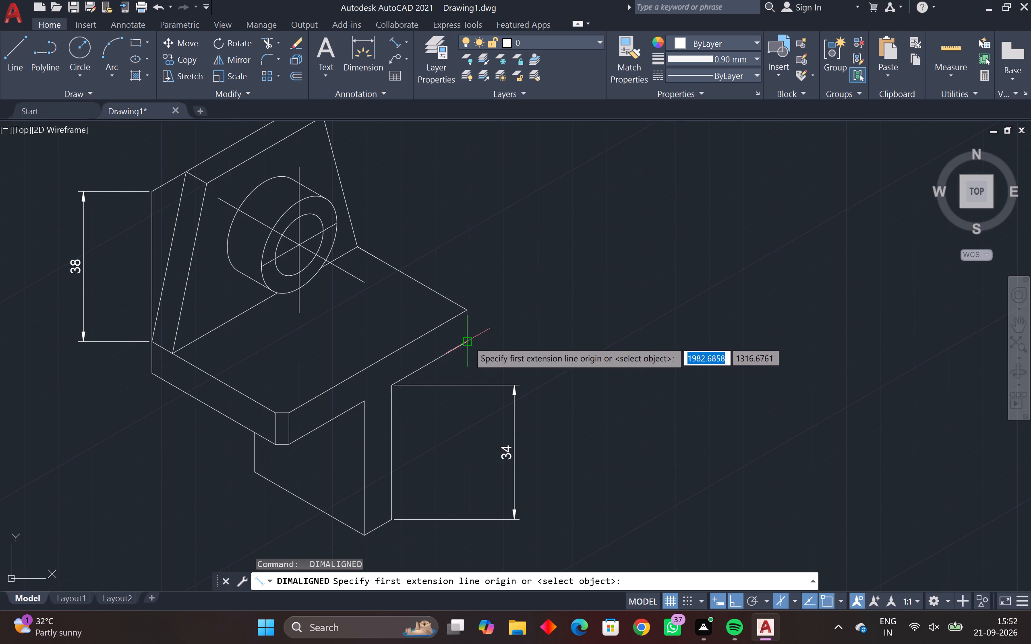
left_click(468, 341)
left_click(468, 309)
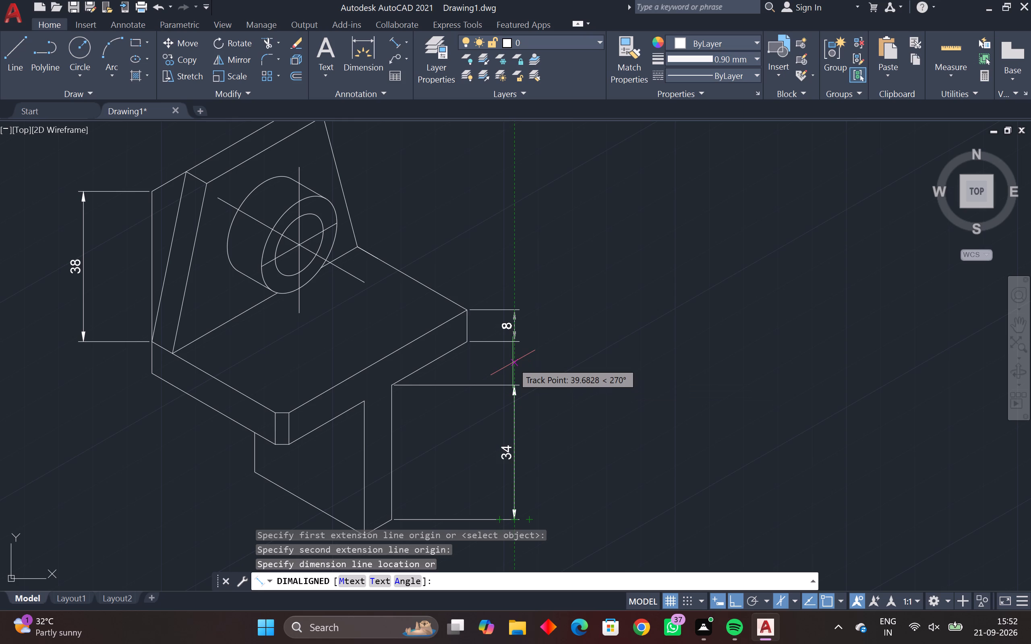
left_click(516, 388)
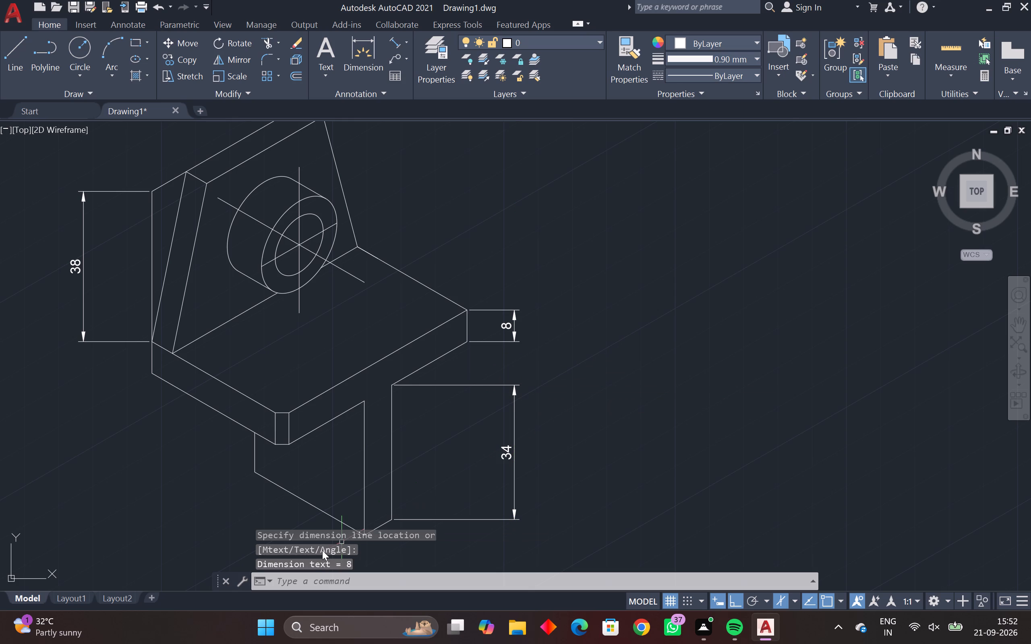
Add an aligned dimension along the base's upper rear-right edge, from its right corner to the upright plate, placed outside the part.
key("space")
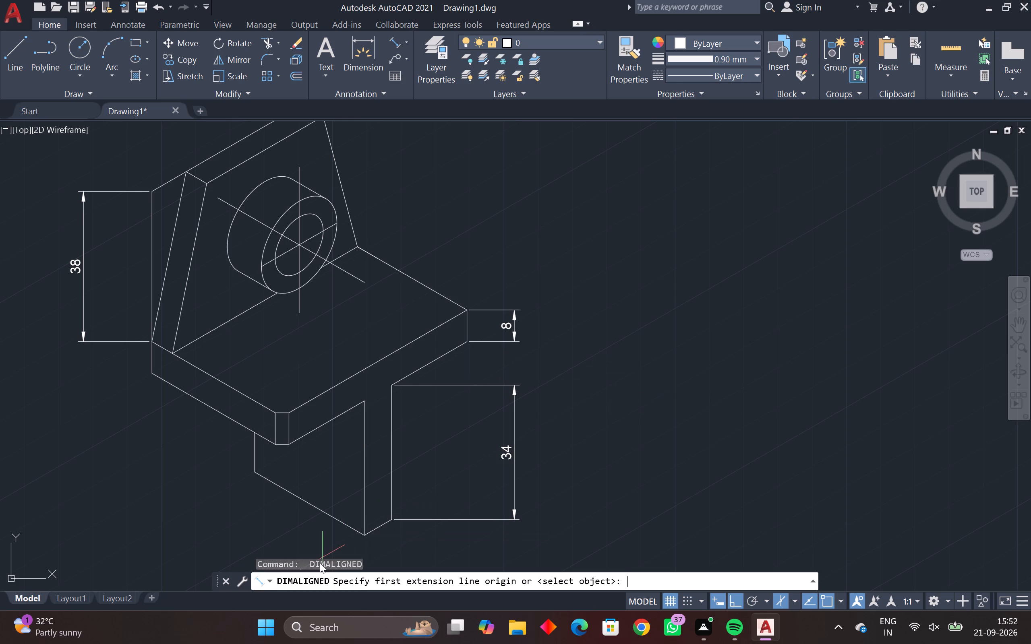
middle_click_drag(323, 518, 403, 490)
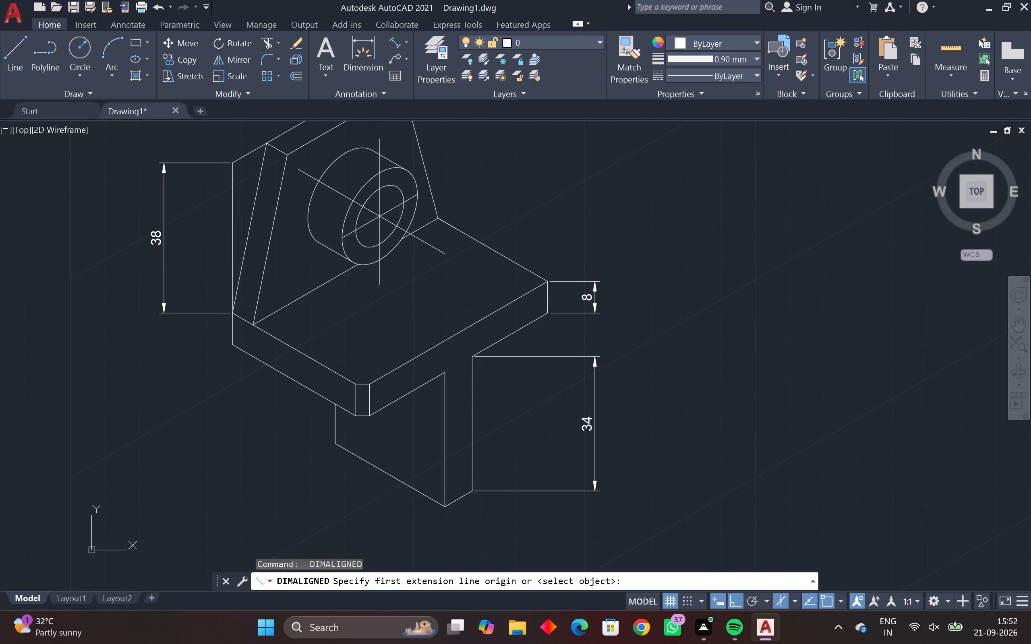
middle_click_drag(403, 490, 403, 490)
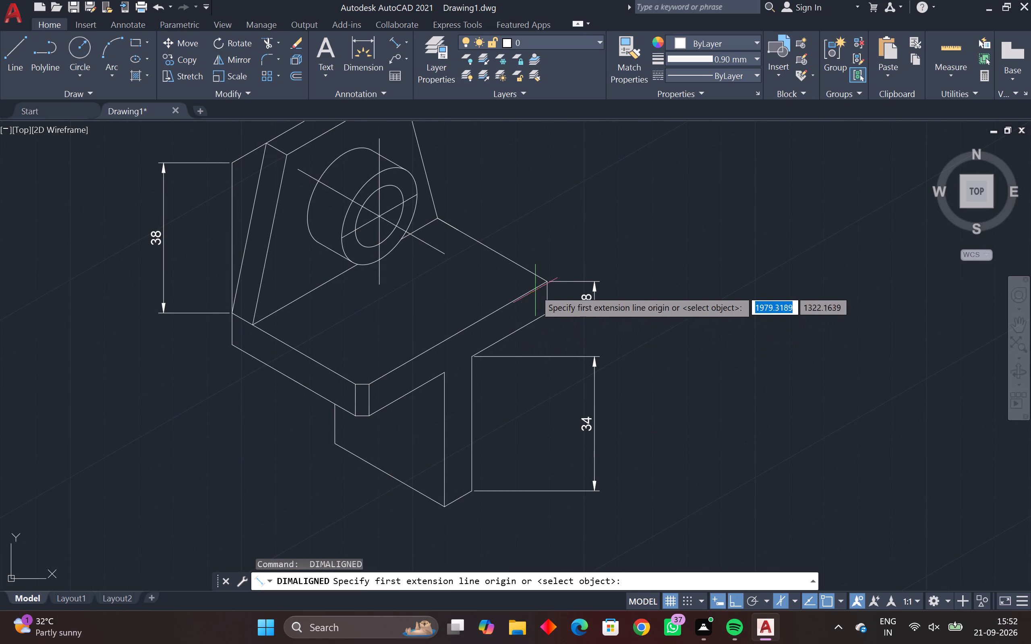
left_click(544, 281)
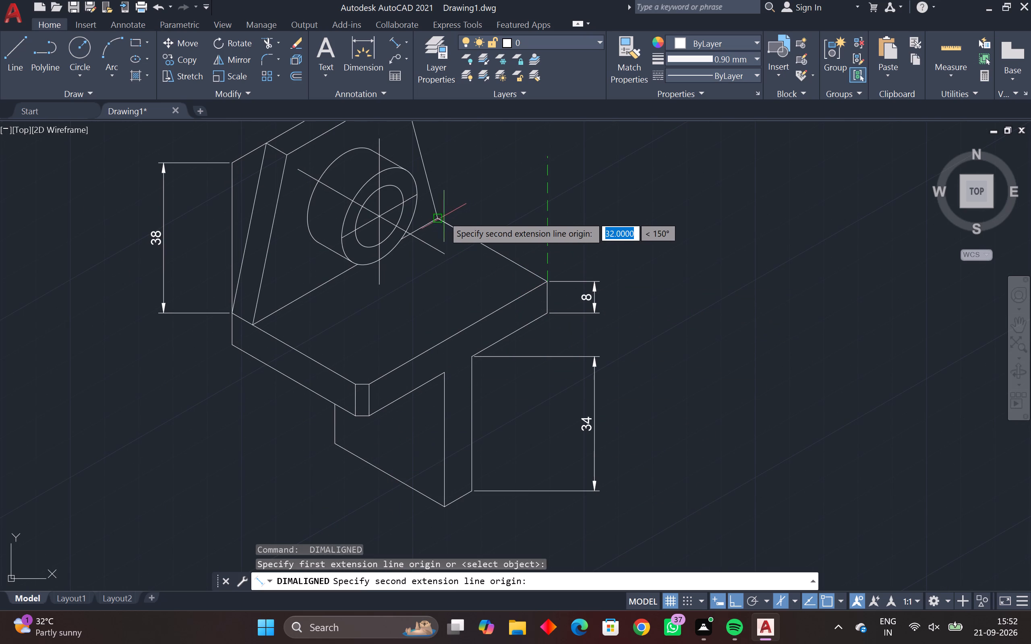
left_click(436, 217)
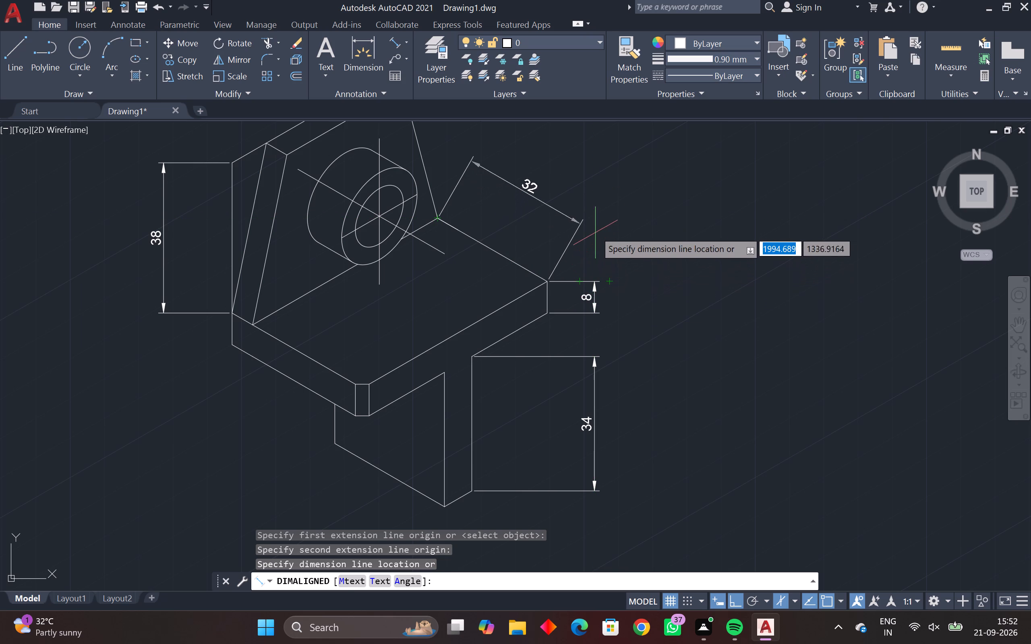
left_click(582, 270)
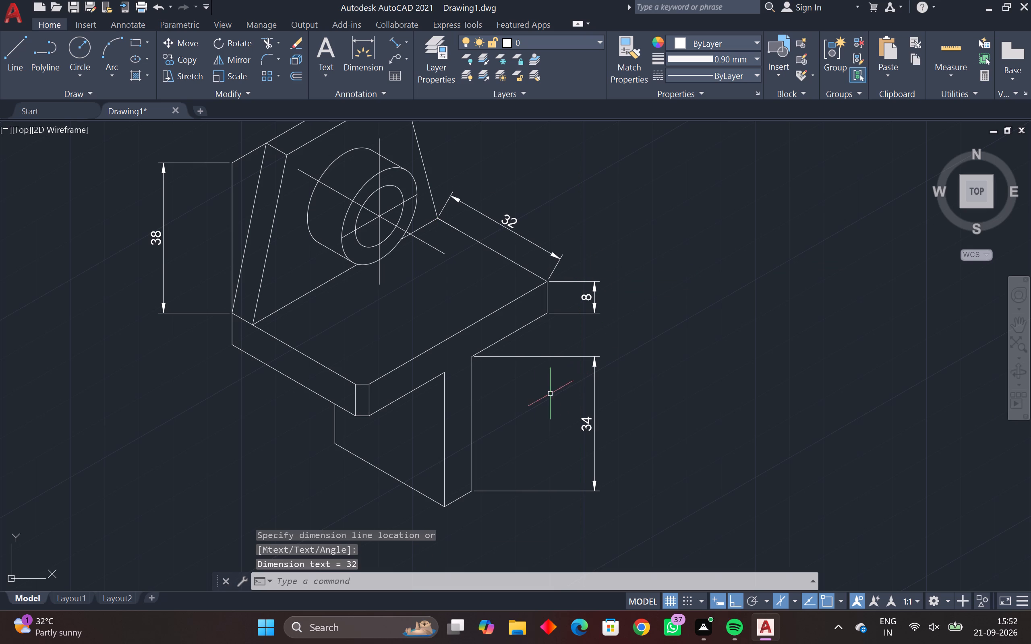
Add an aligned dimension for the leg's thickness between the upper ends of its two long vertical lines, placed below the base.
scroll(532, 402, "down", 1)
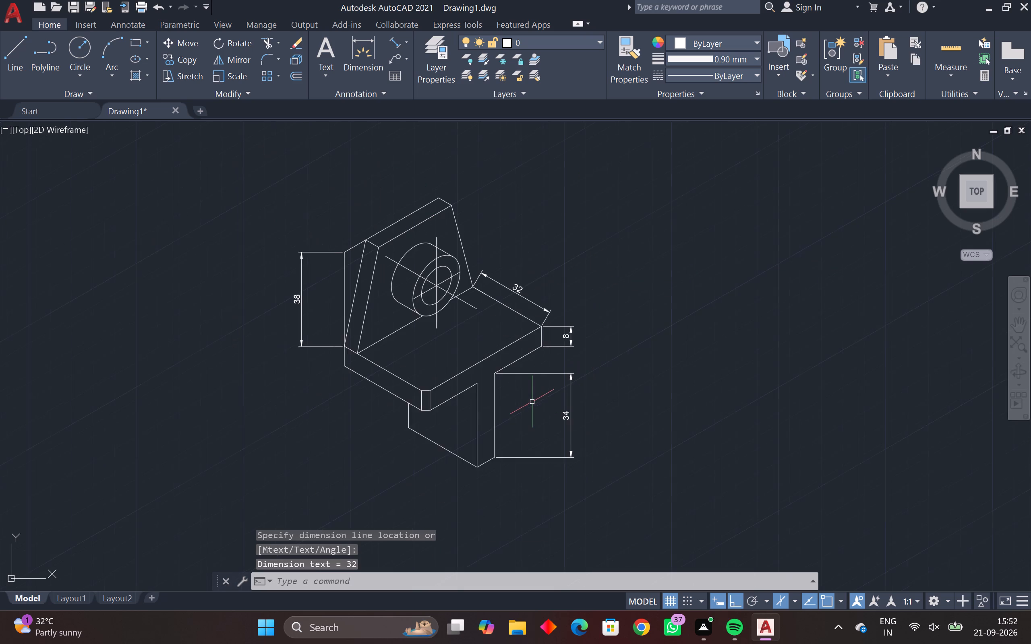
middle_click_drag(532, 402, 570, 379)
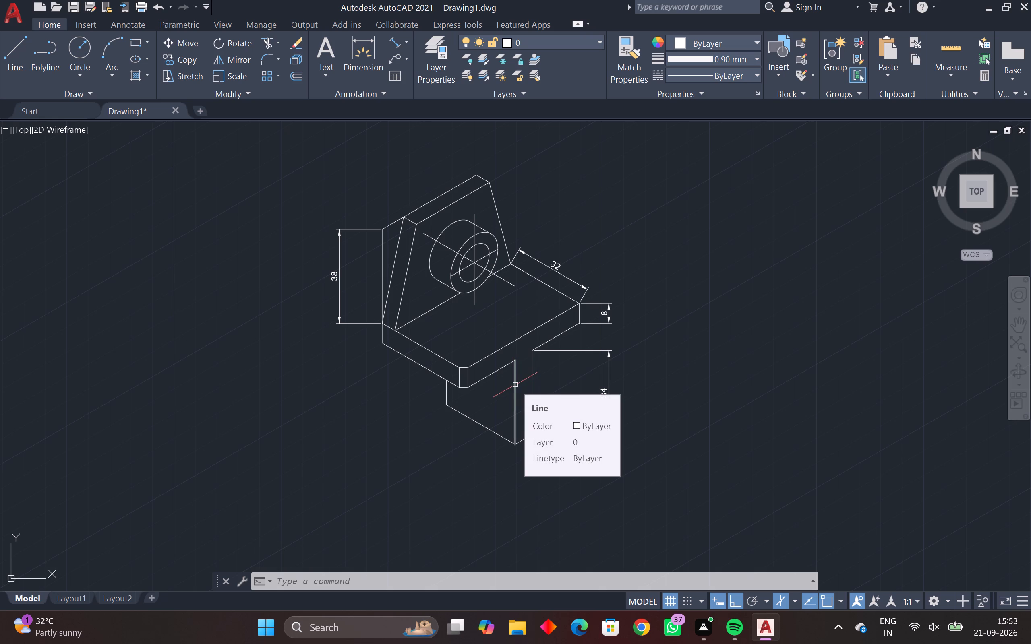
middle_click_drag(498, 392, 462, 413)
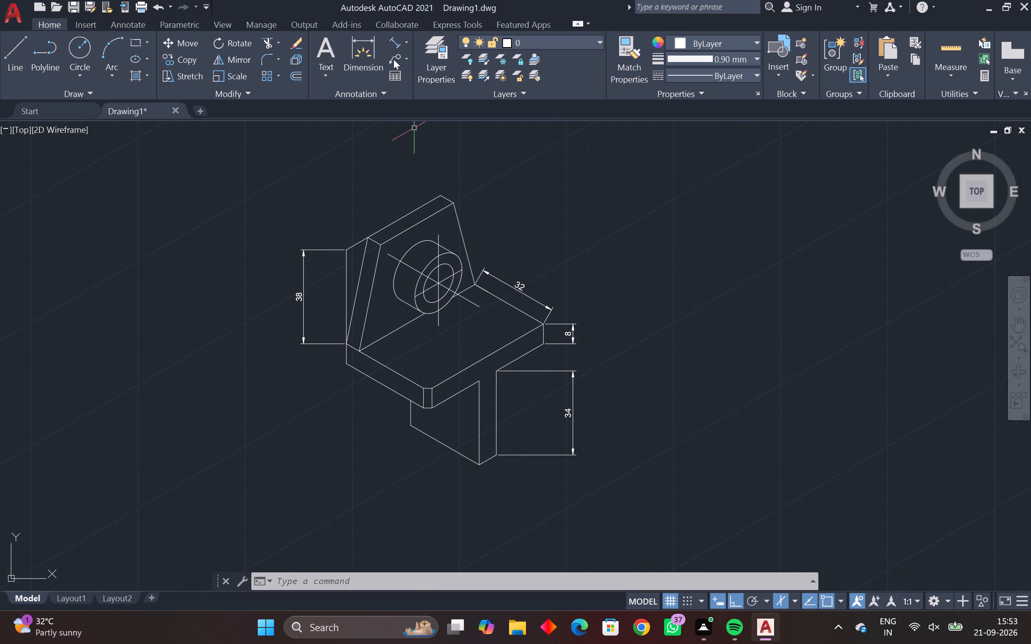
left_click(399, 43)
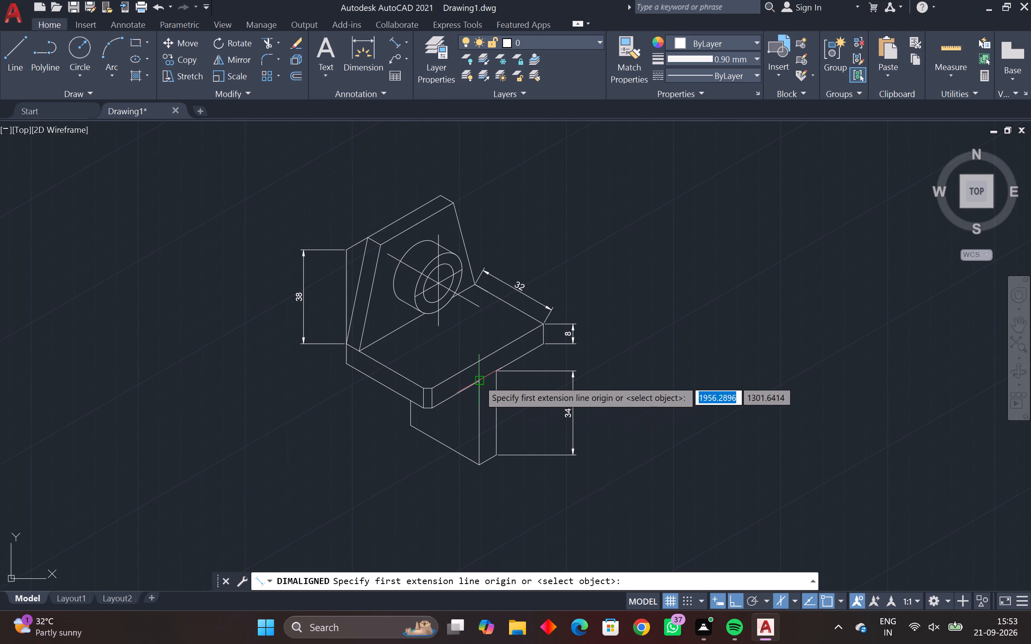
left_click(479, 380)
left_click(496, 369)
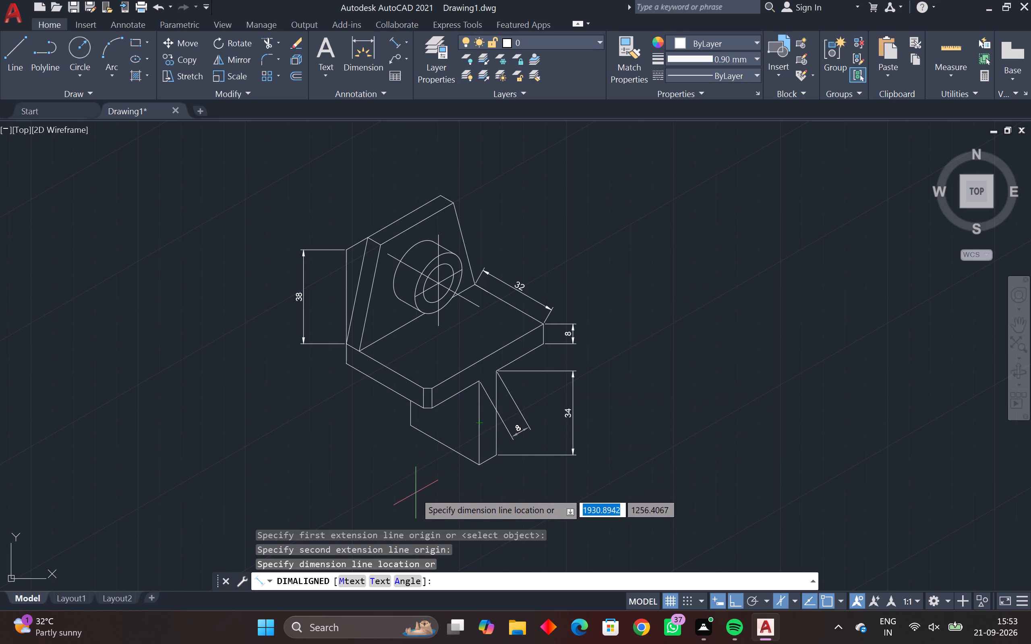
left_click(480, 425)
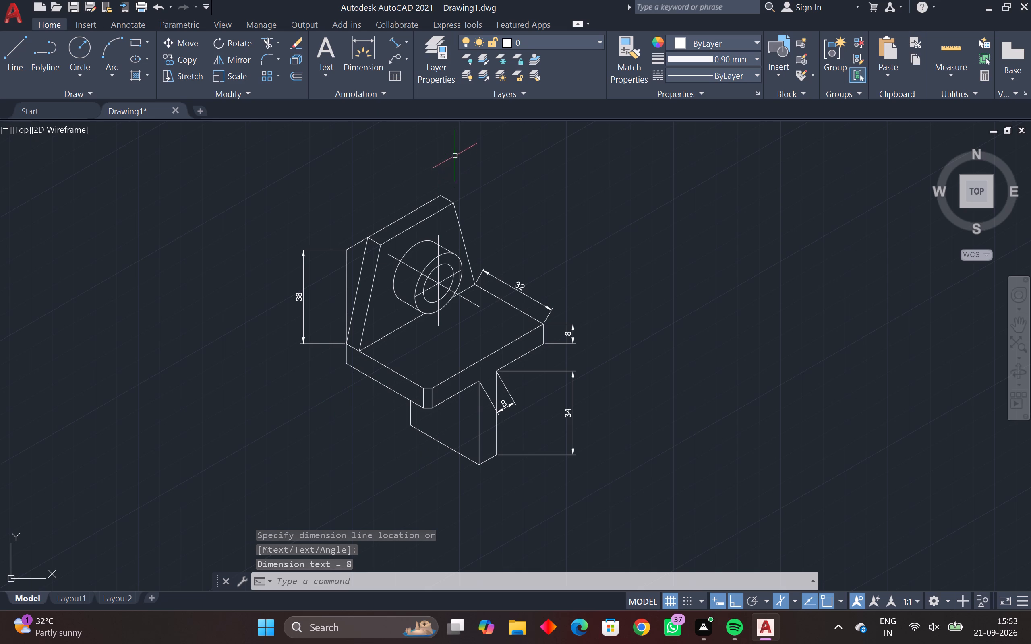
Add an aligned dimension along the upright plate's rear top edge, from the sloped line's upper end to the far corner, placed above it.
left_click(397, 40)
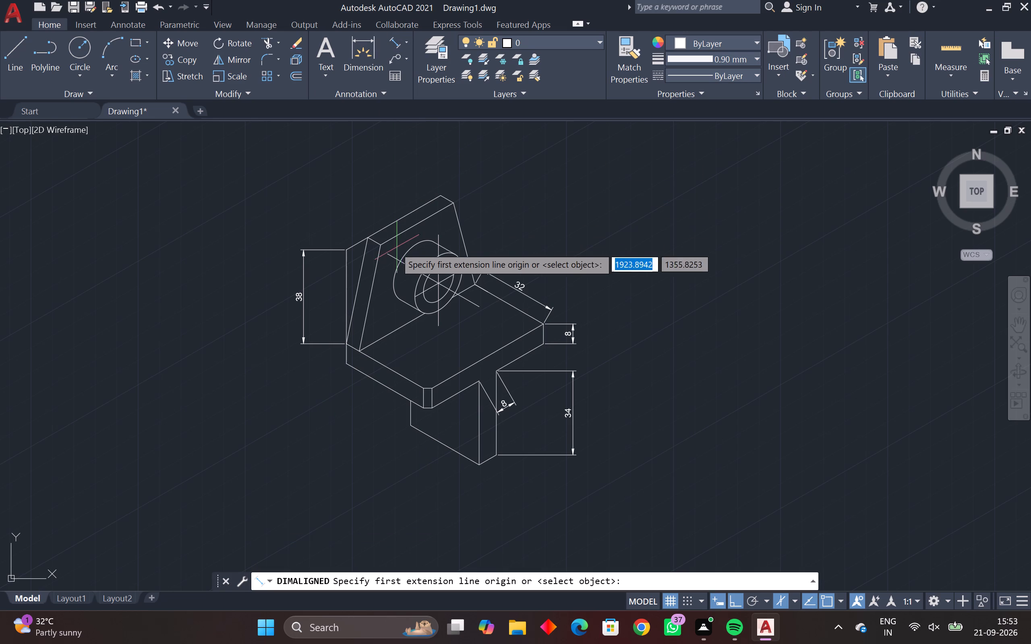
scroll(371, 237, "up", 2)
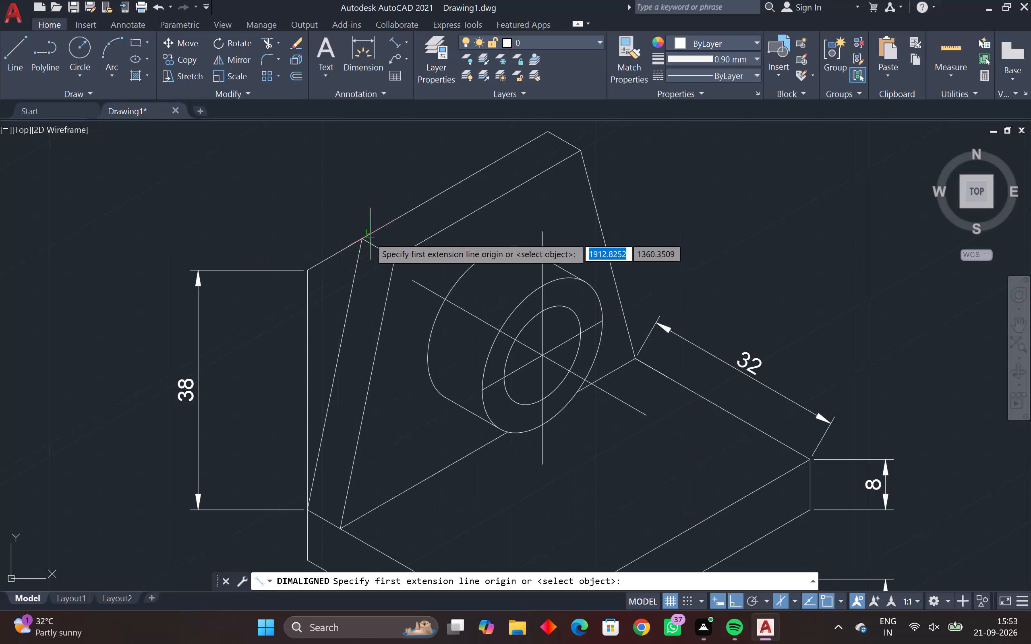
left_click(362, 239)
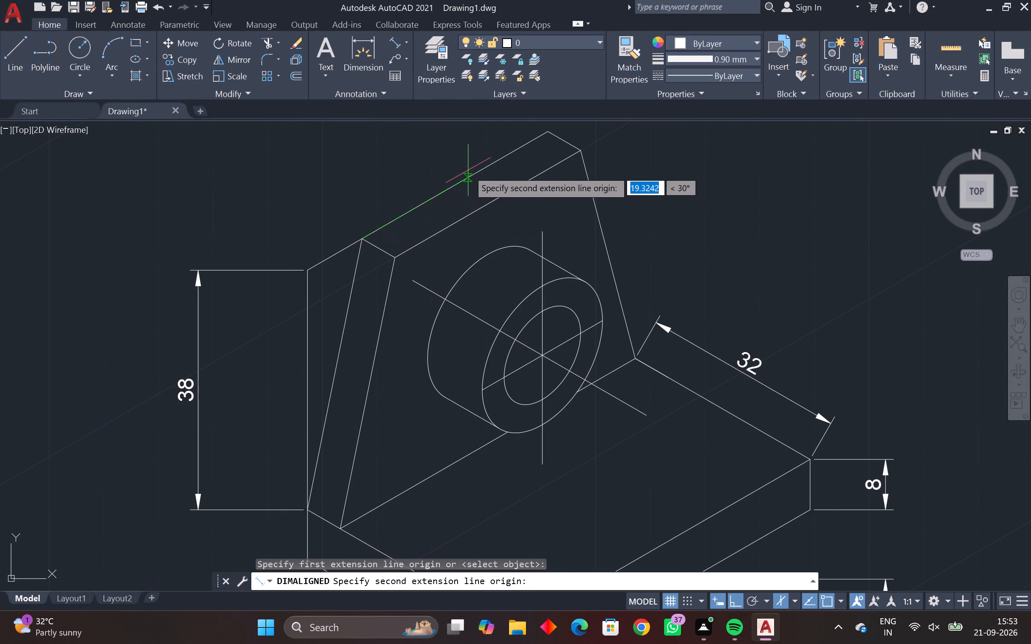
middle_click_drag(469, 170, 342, 302)
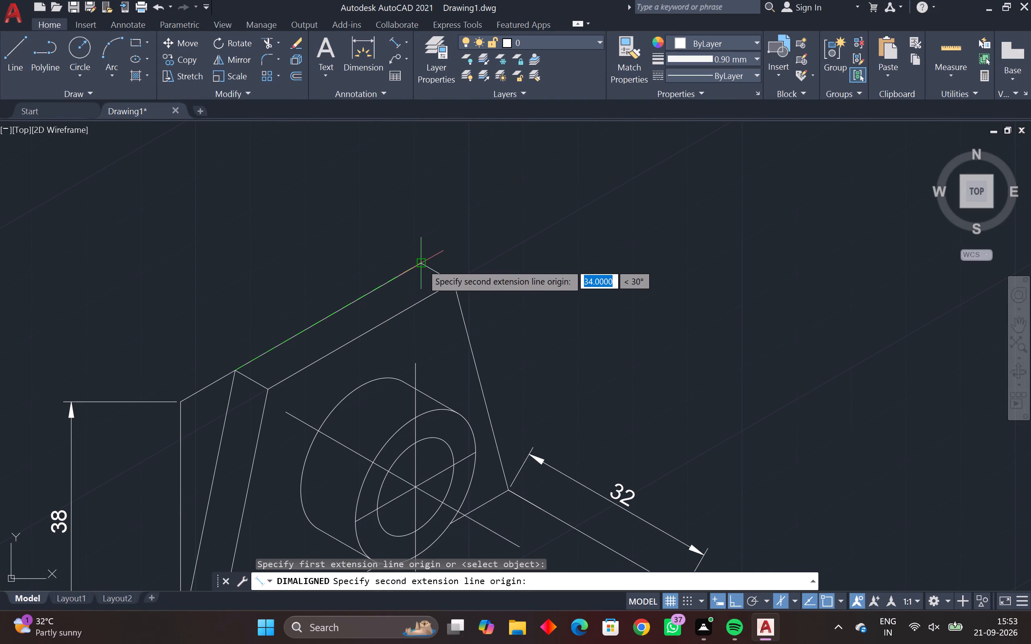
left_click(422, 264)
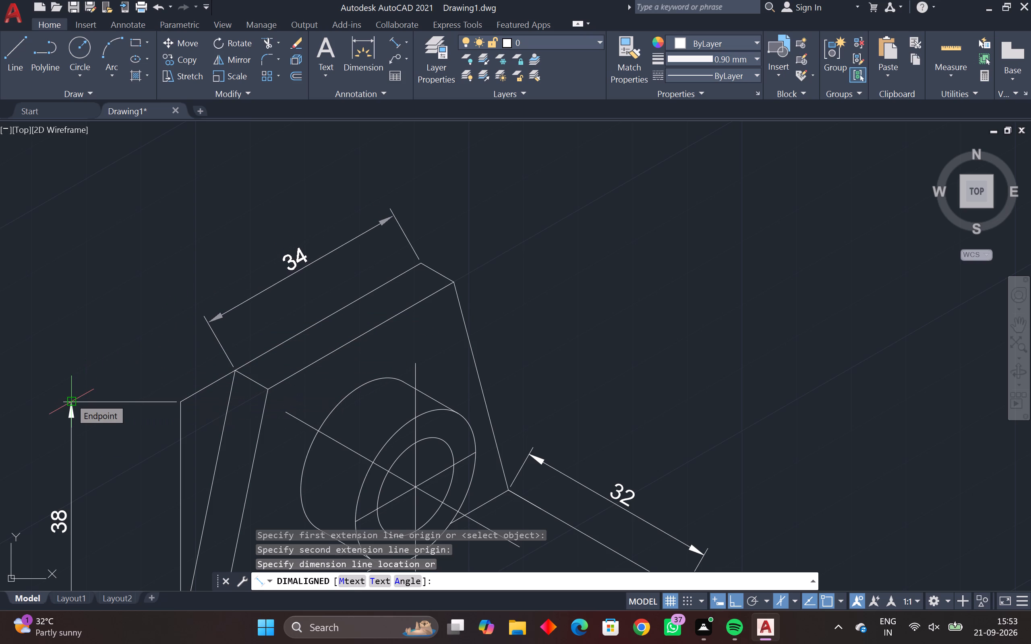
left_click(70, 398)
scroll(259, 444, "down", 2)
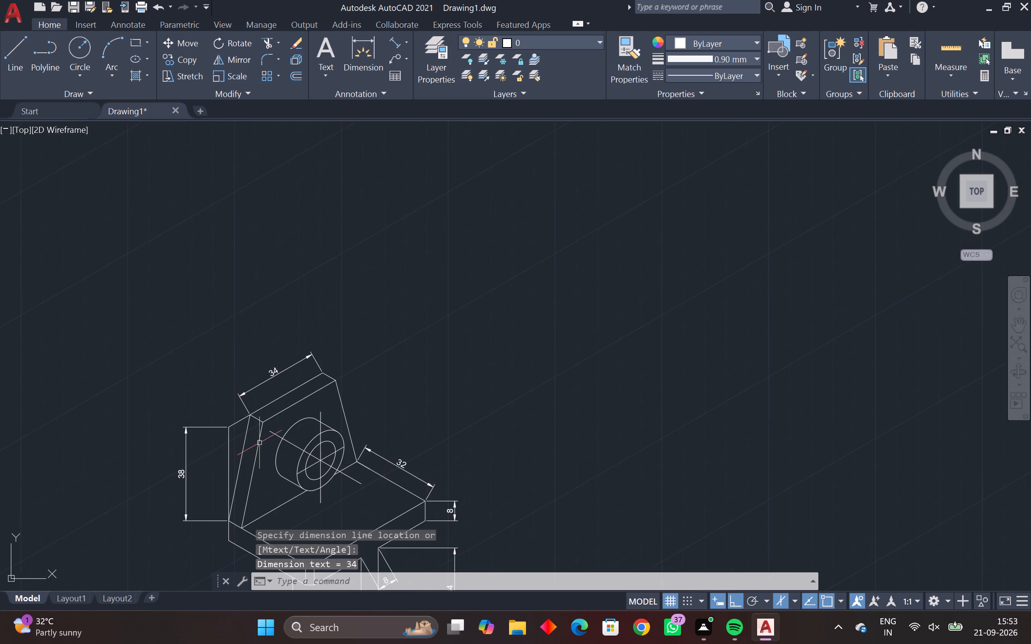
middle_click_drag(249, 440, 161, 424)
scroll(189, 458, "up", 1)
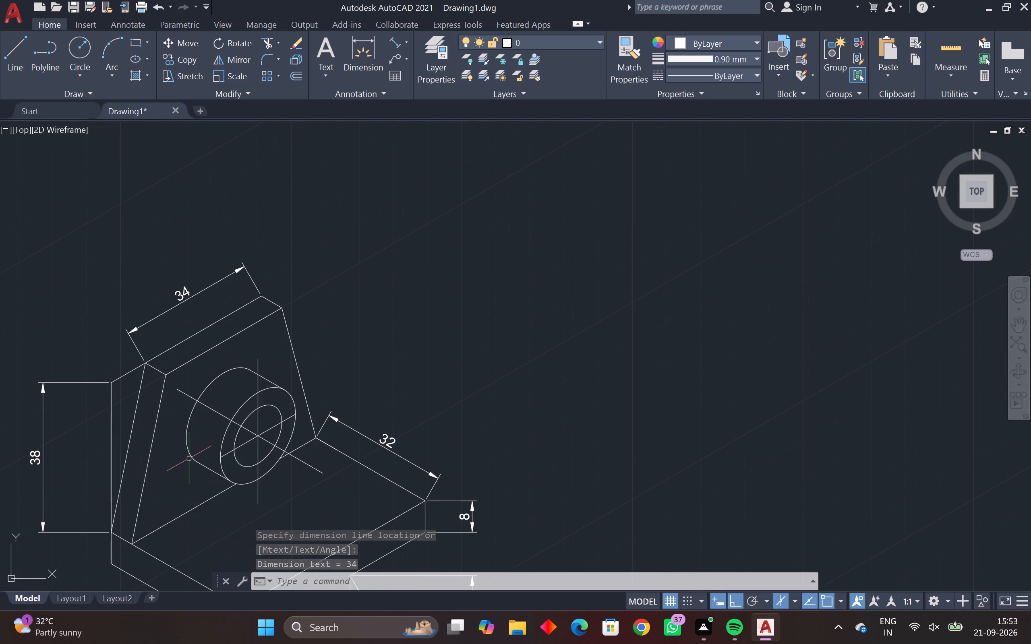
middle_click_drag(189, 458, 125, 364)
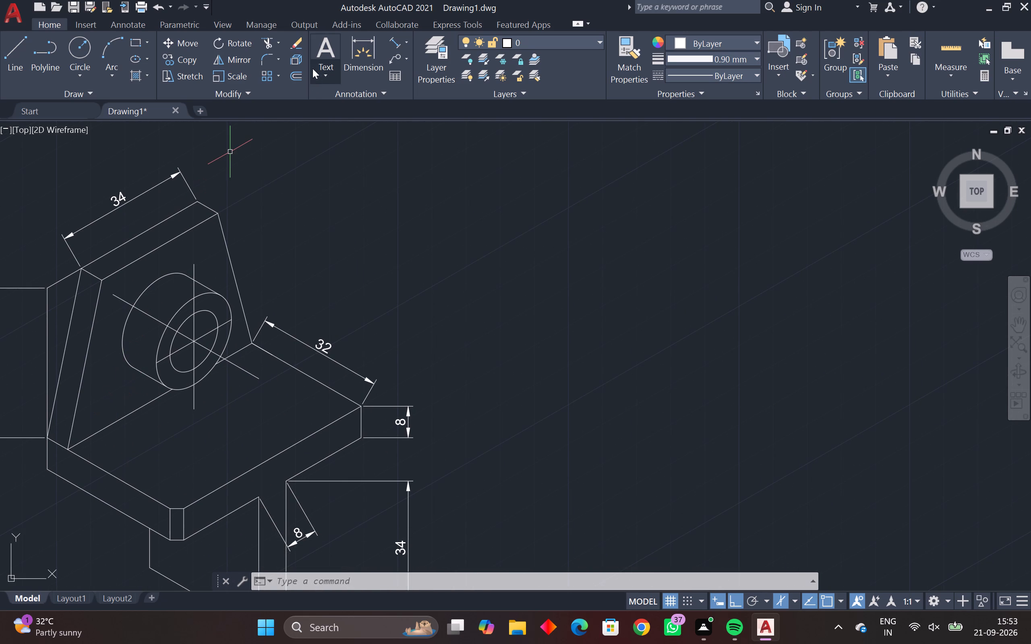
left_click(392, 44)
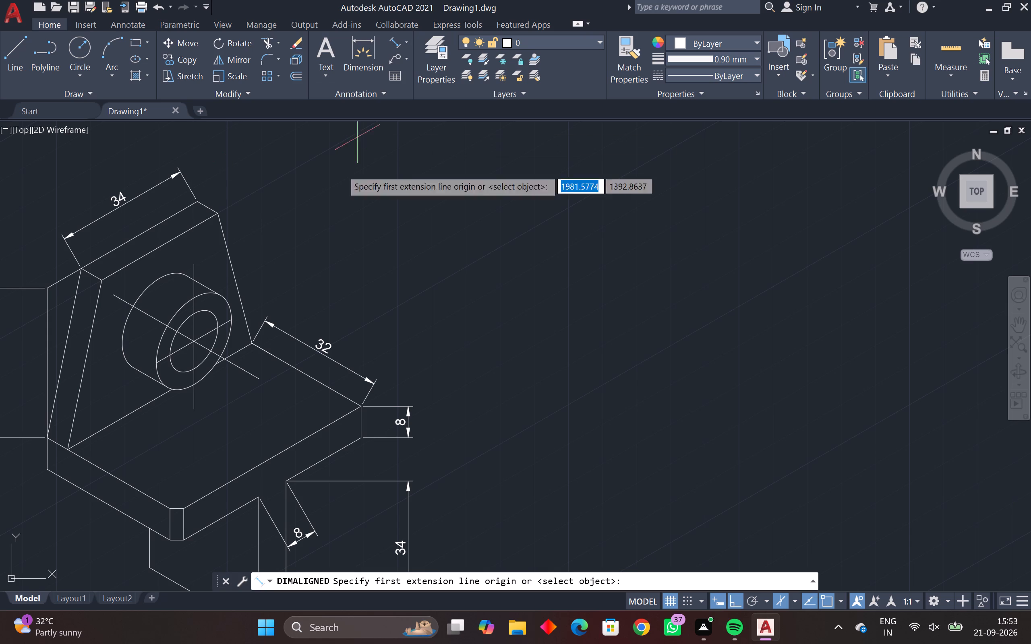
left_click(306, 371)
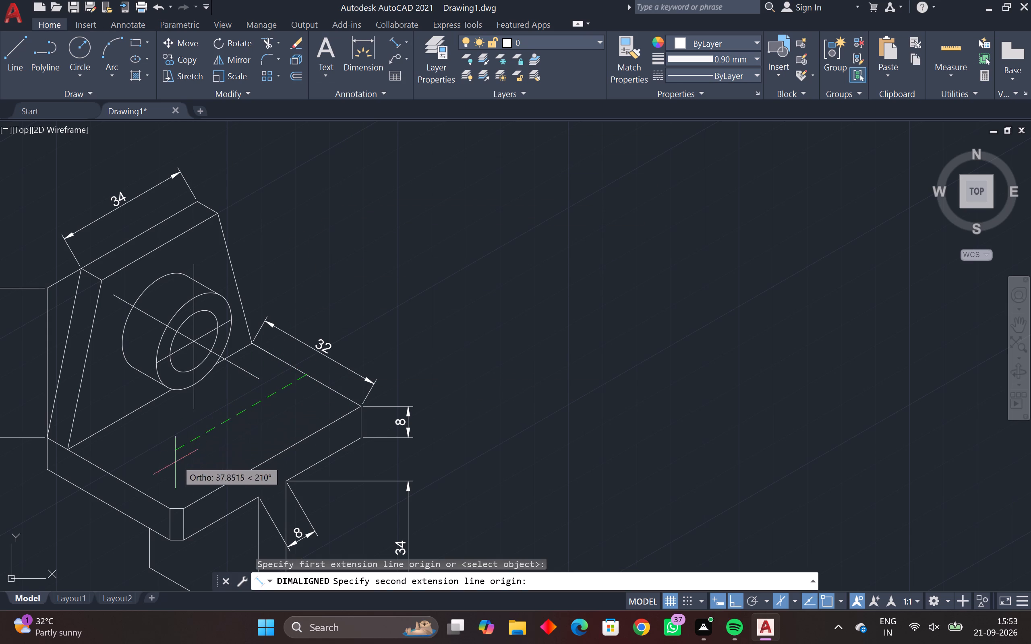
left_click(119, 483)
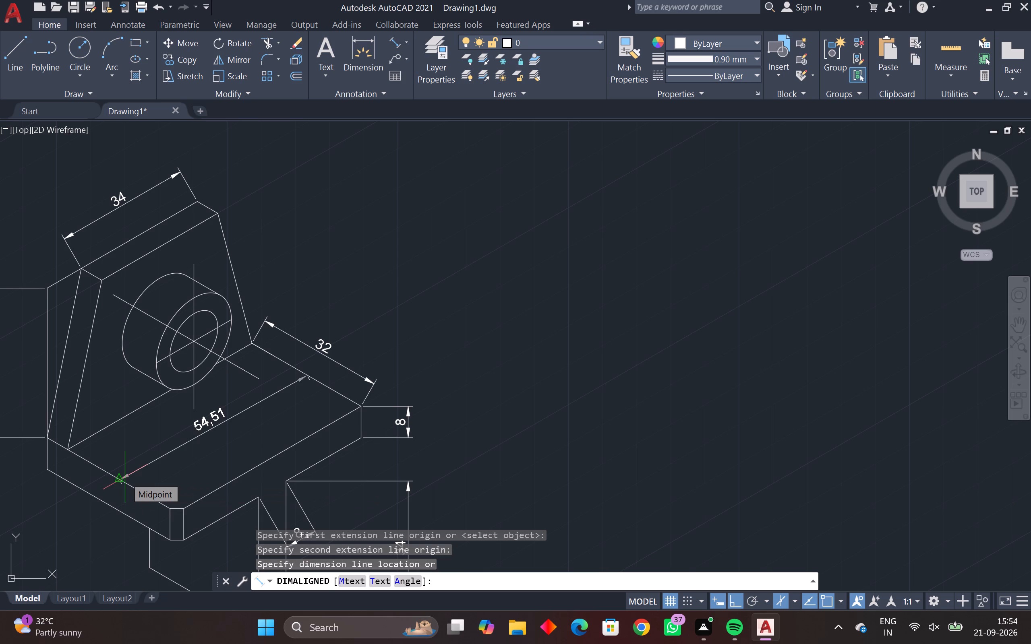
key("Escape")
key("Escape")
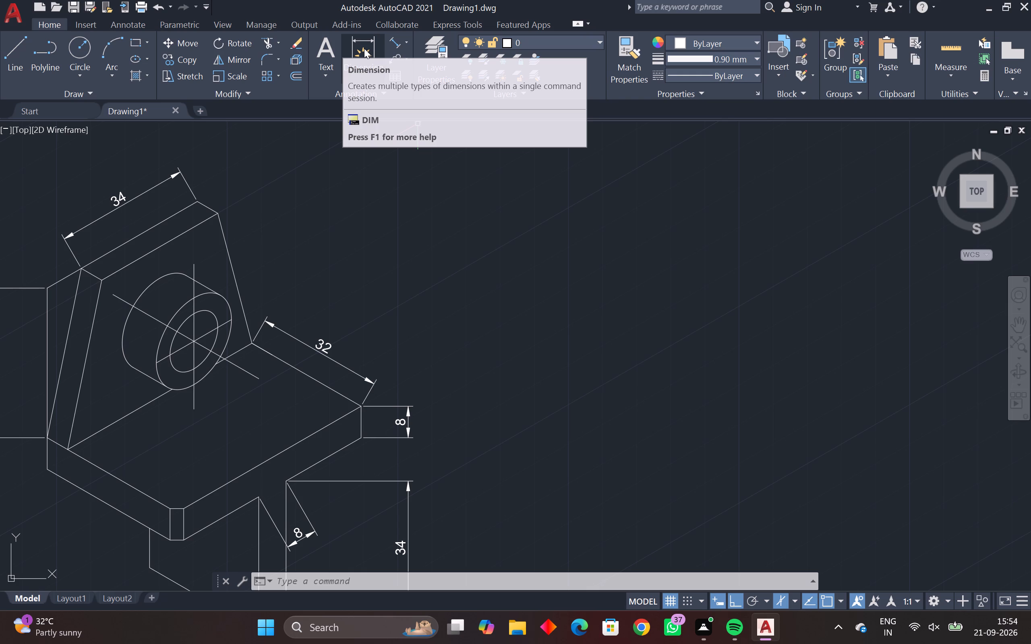
Add an aligned dimension along the edge where the upright plate's front face meets the base, placed over the base's upper face.
left_click(395, 40)
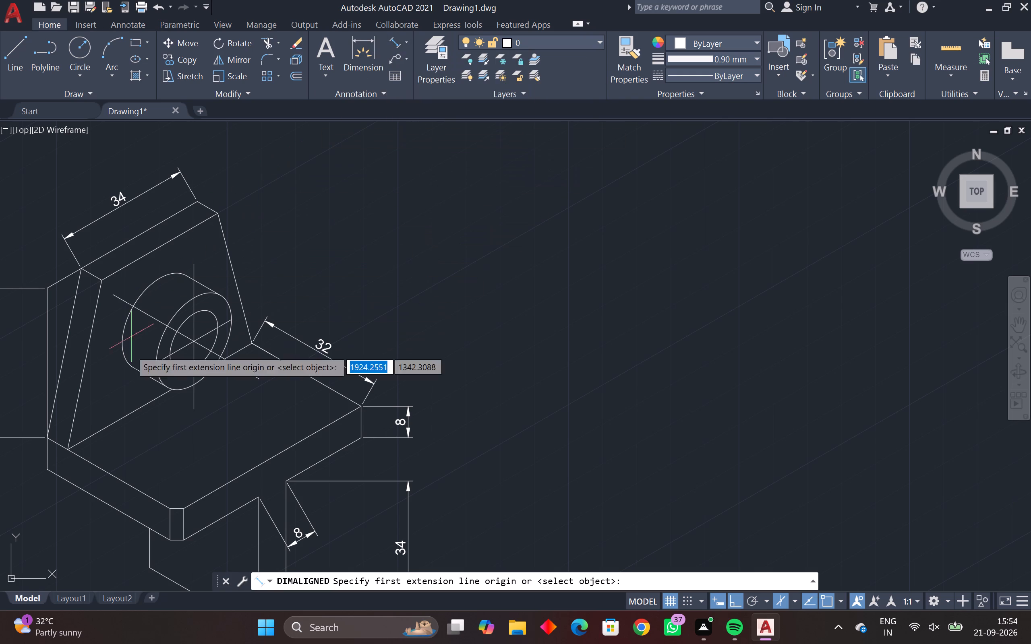
left_click(68, 447)
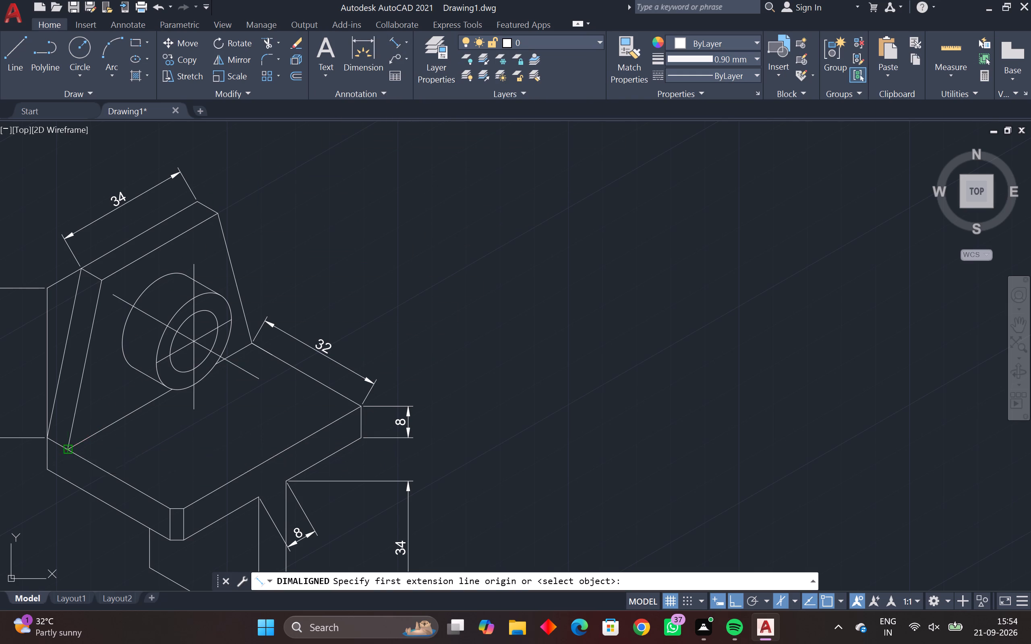
left_click(253, 343)
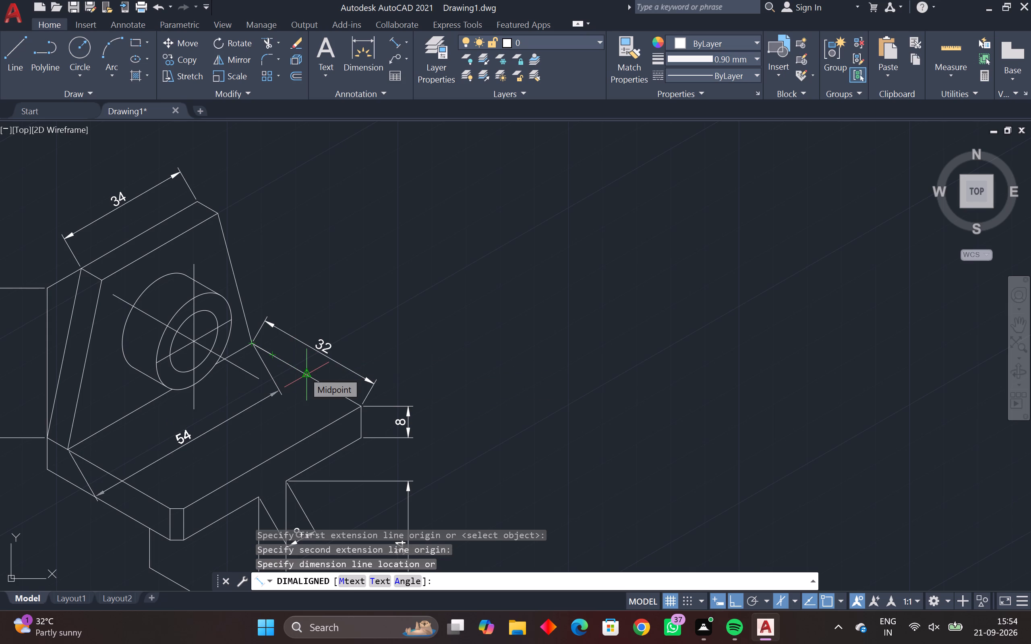
left_click(373, 338)
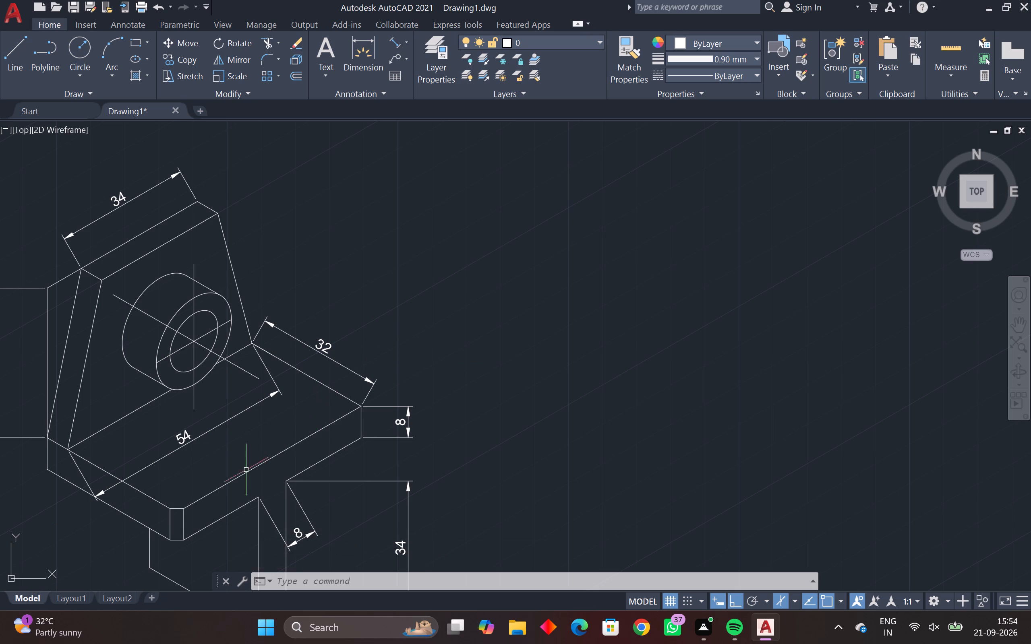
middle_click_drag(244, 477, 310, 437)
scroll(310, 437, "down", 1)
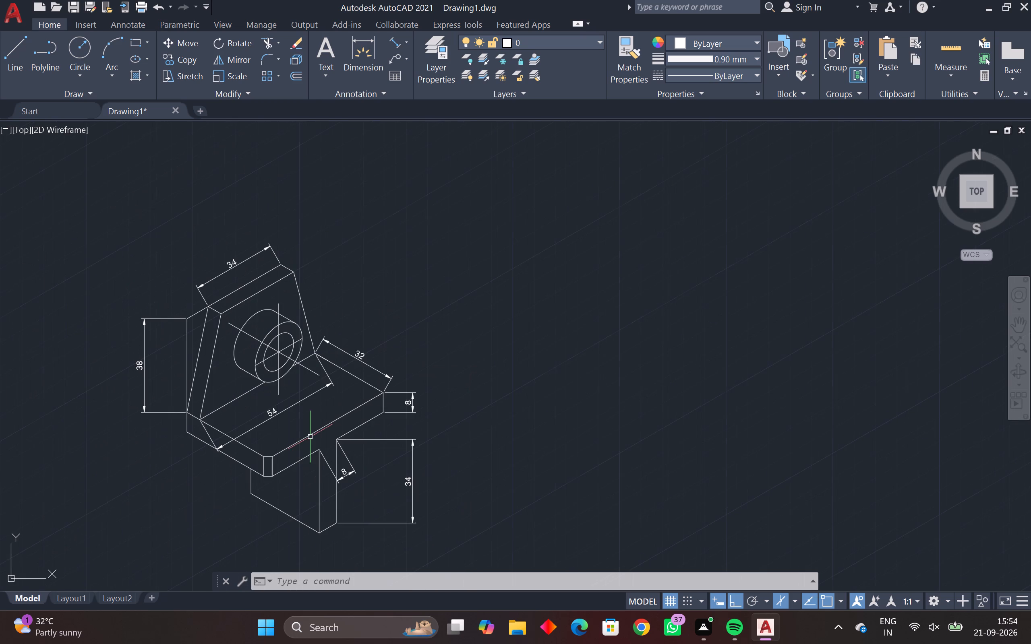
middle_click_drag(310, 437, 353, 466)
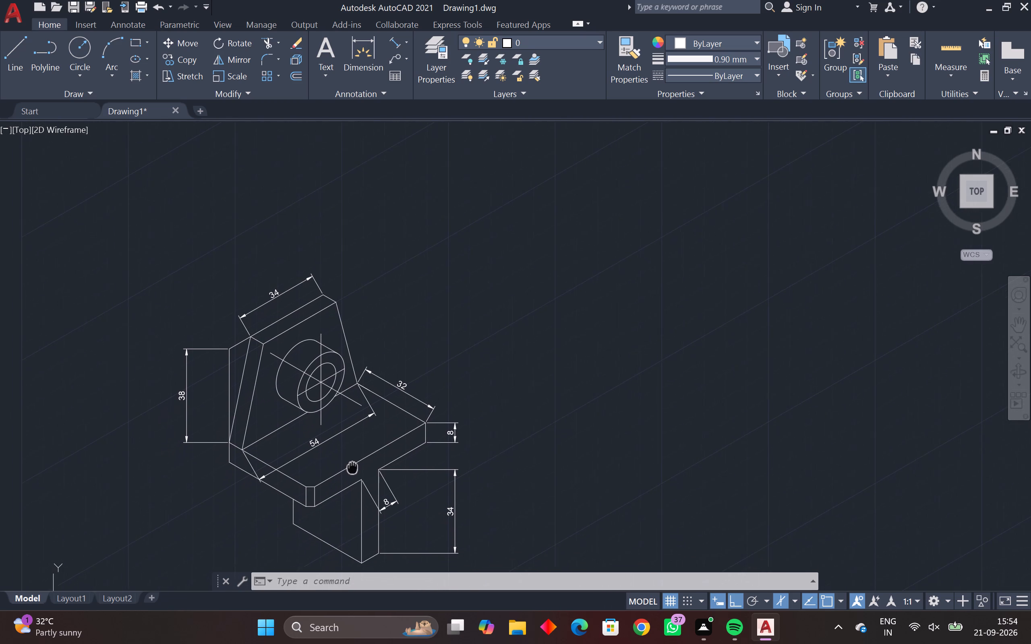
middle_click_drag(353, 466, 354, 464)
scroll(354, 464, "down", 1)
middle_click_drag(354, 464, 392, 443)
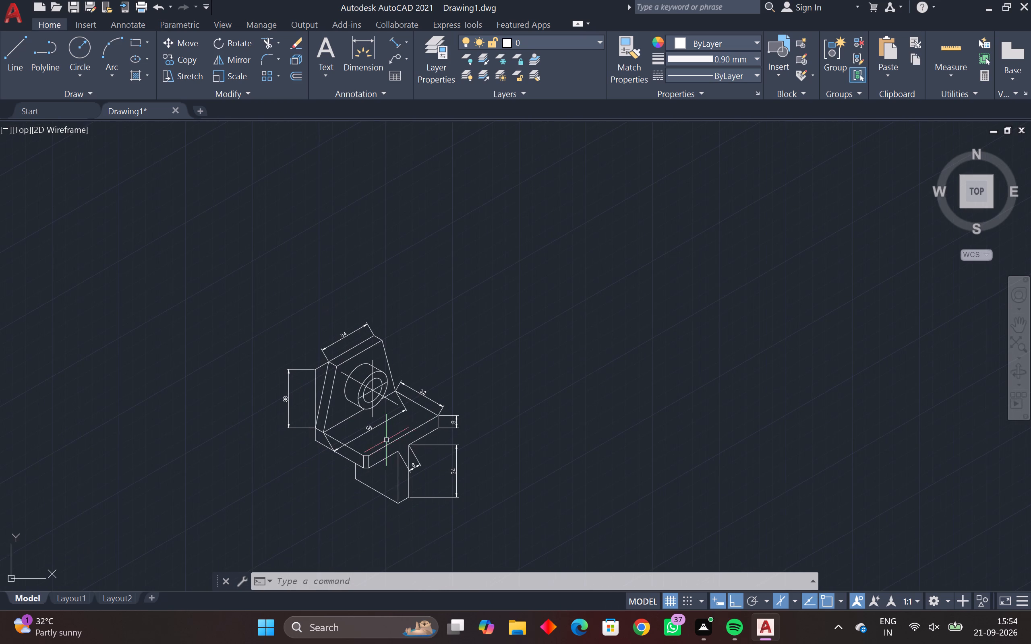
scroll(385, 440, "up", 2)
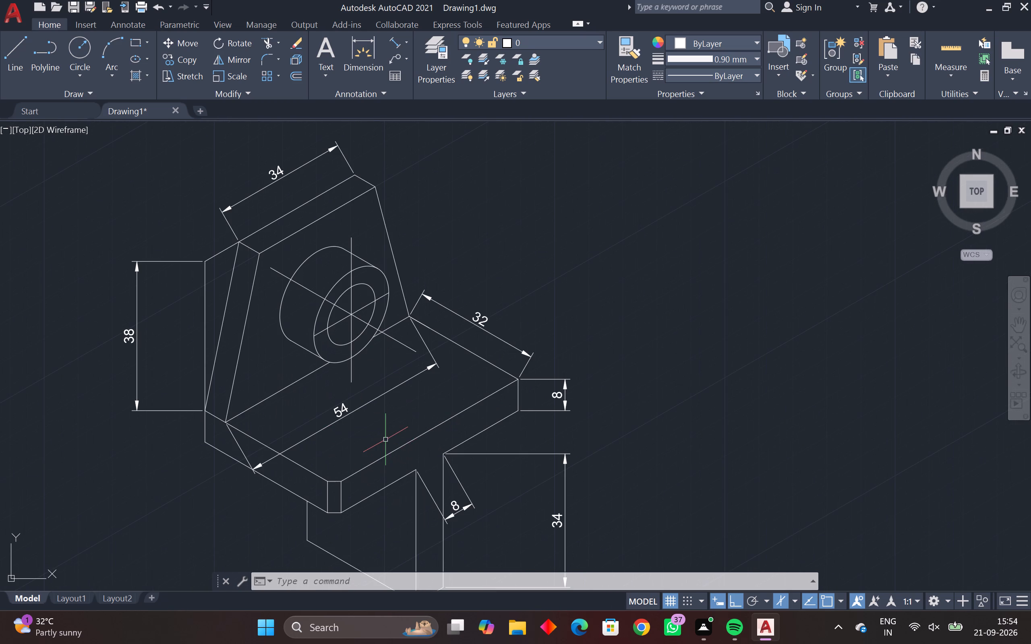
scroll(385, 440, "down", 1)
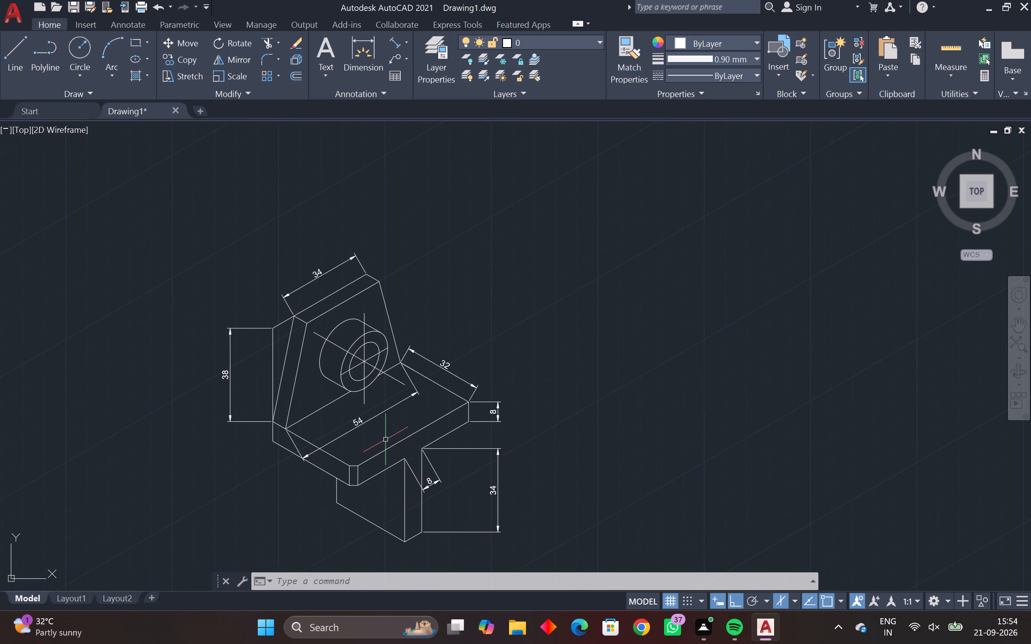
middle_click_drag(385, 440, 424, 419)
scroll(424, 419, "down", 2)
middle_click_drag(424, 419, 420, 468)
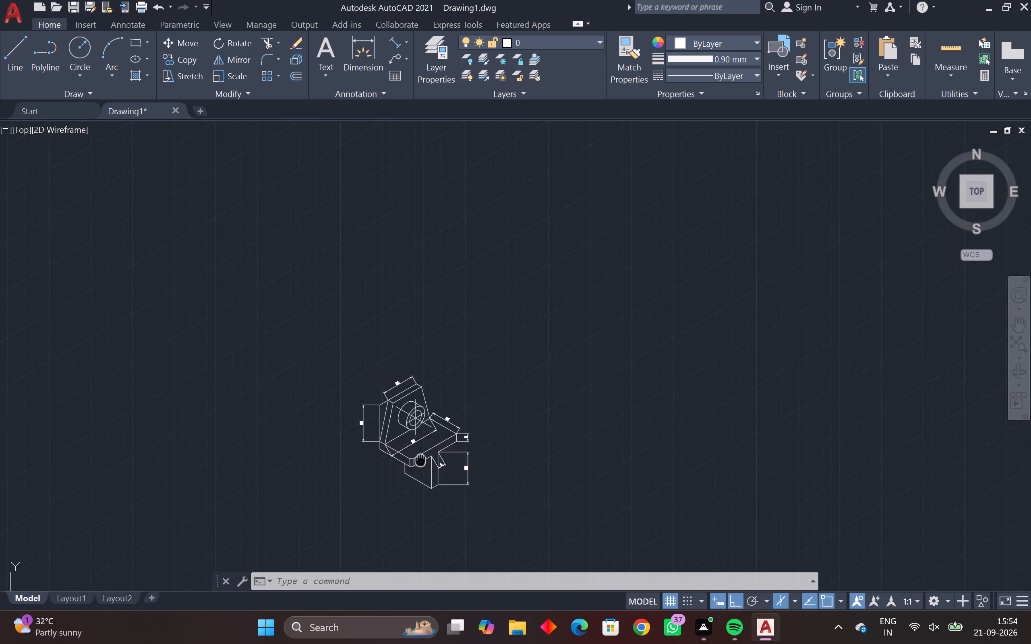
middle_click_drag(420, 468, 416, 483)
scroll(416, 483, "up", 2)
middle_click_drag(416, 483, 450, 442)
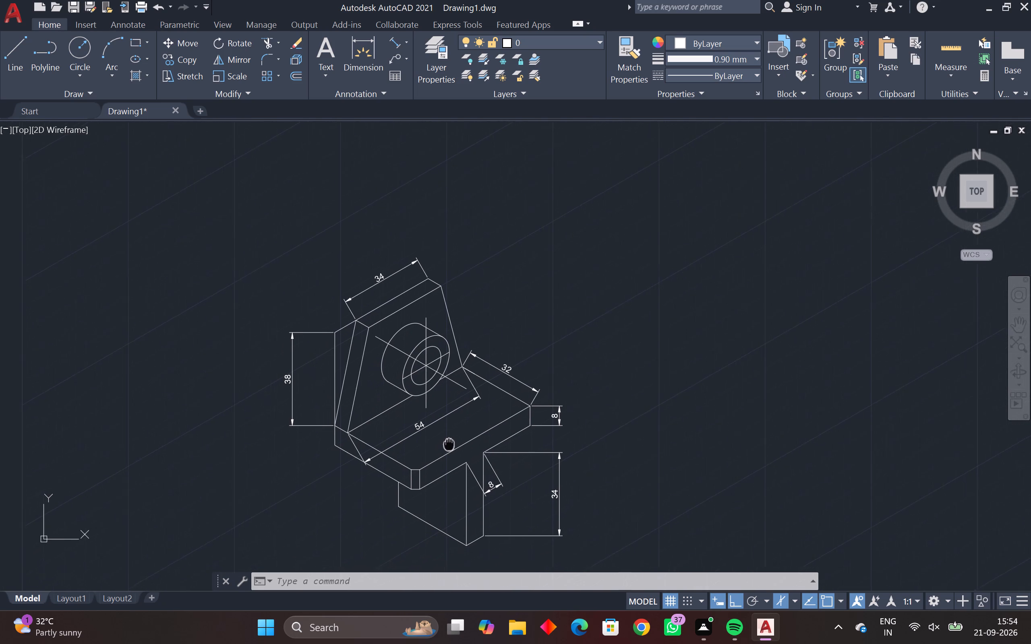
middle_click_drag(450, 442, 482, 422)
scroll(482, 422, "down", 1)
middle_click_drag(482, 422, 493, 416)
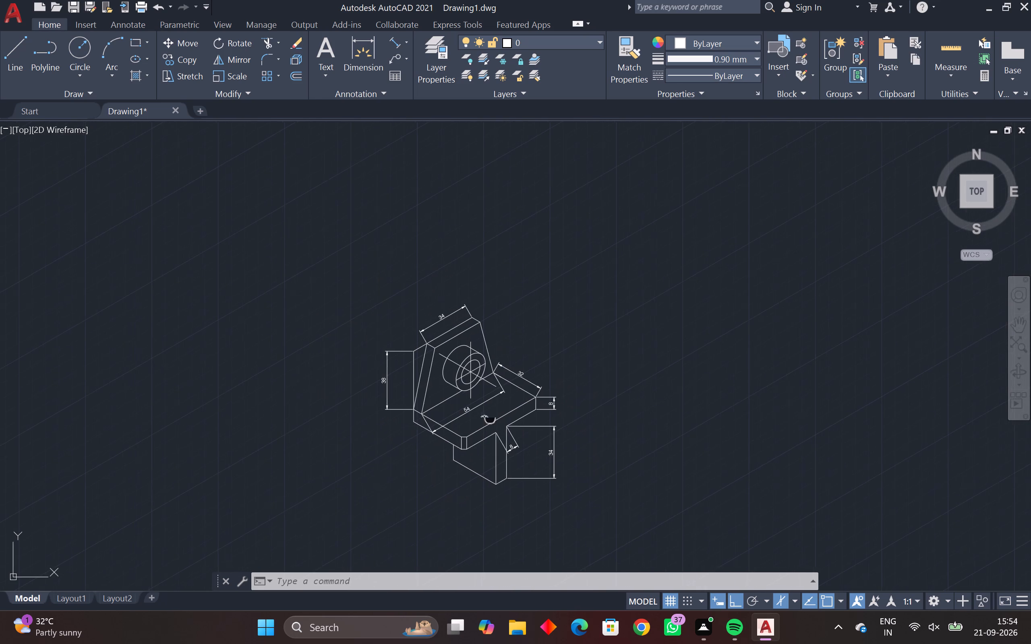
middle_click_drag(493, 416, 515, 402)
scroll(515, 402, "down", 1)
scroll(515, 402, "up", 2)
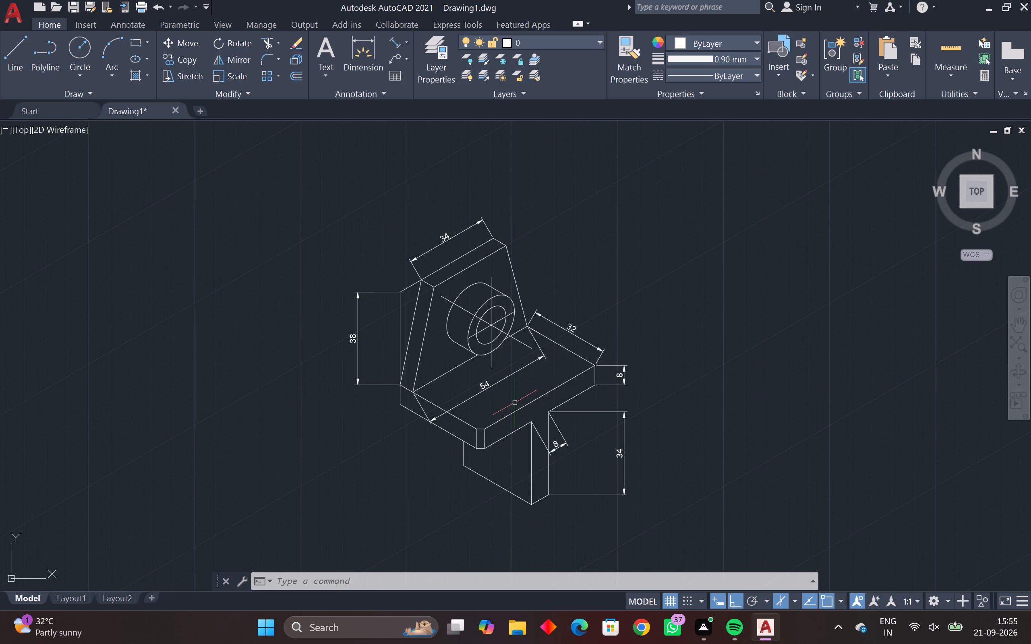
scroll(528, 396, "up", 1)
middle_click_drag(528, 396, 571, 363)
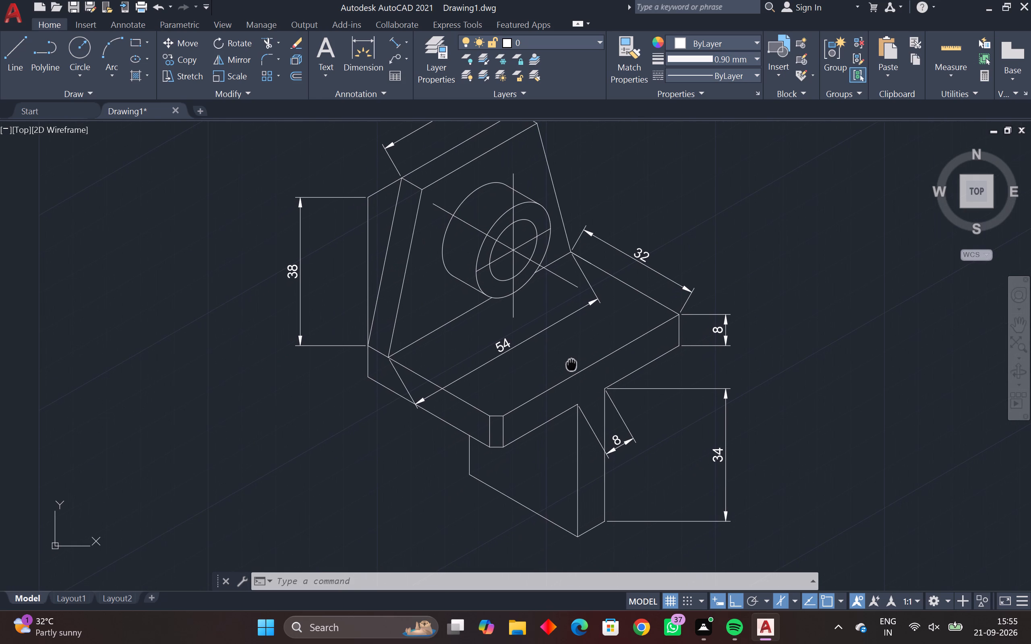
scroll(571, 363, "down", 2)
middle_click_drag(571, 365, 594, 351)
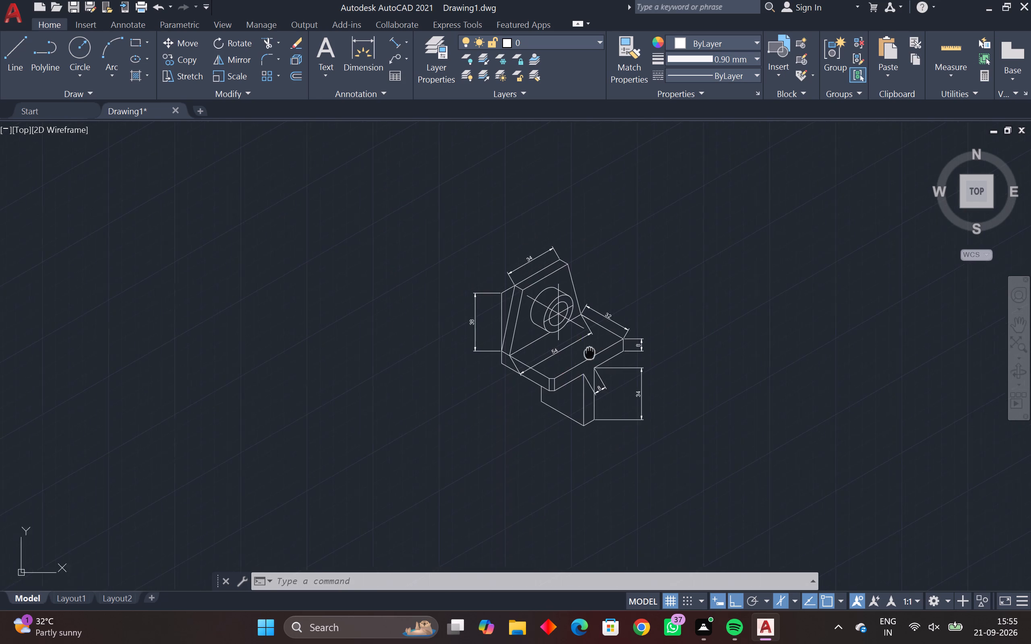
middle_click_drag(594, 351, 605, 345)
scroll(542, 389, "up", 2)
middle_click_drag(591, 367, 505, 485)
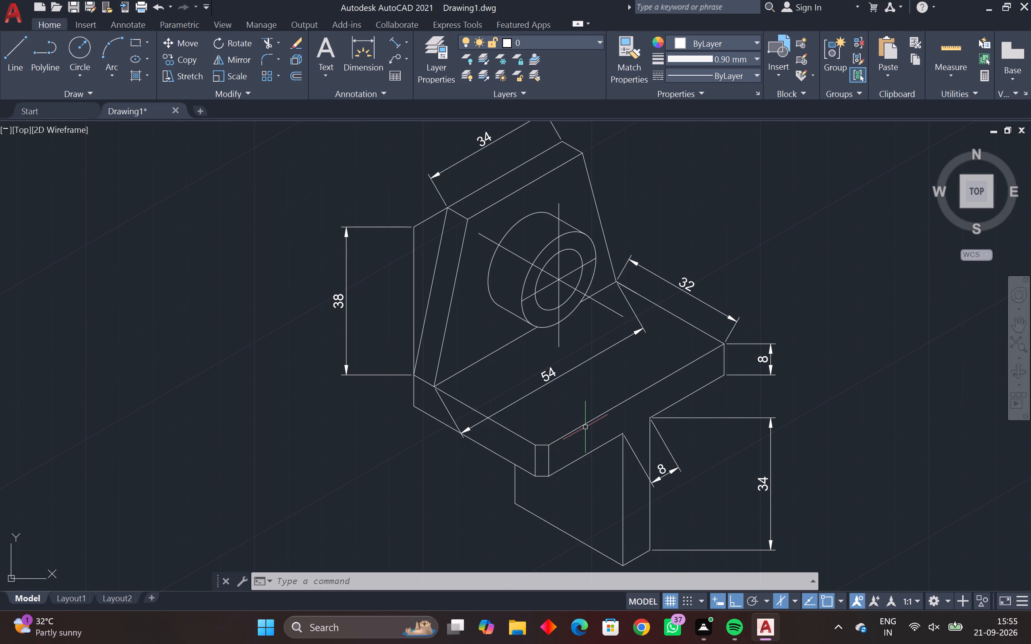
Add an aligned dimension for the cylindrical boss's length between its rear and front ellipses, placed directly on the boss's sloping centre line.
middle_click_drag(587, 427, 599, 548)
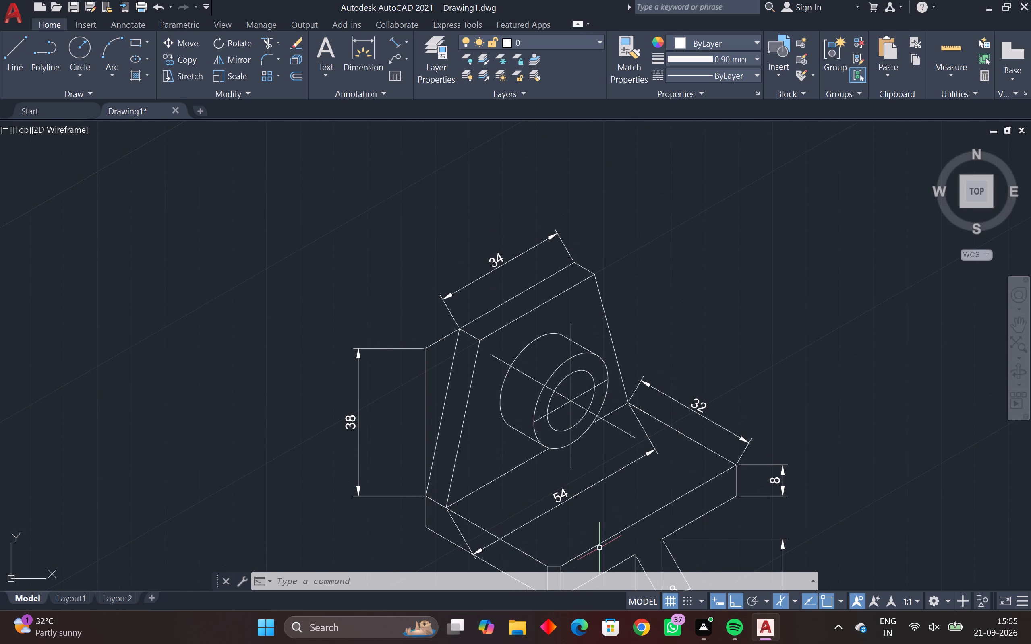
left_click_drag(399, 42, 399, 46)
left_click(547, 384)
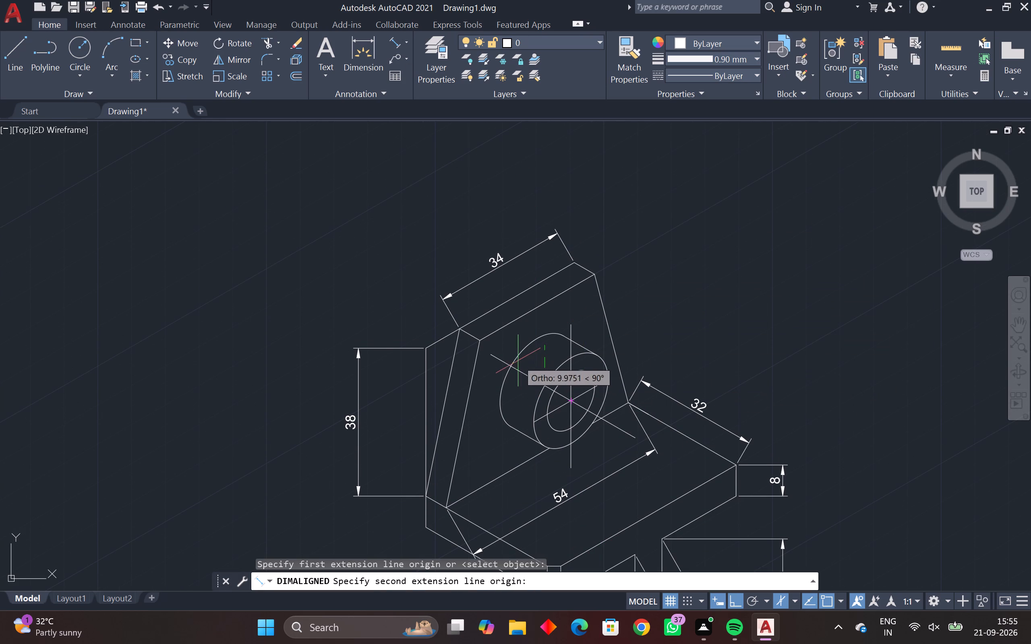
left_click(509, 363)
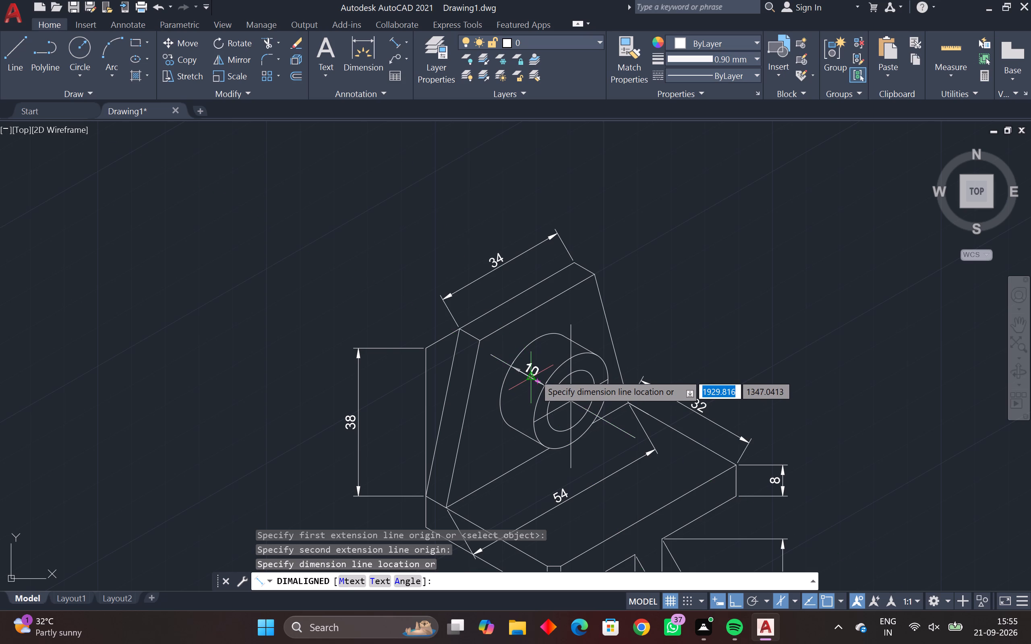
left_click(534, 375)
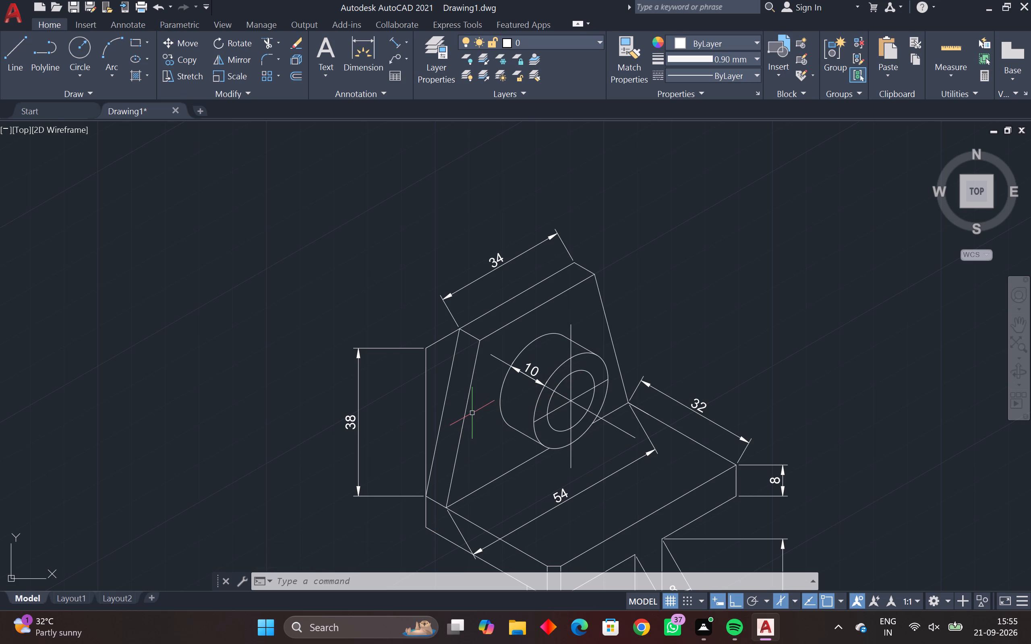
Add an aligned dimension for the upright plate's thickness across its short top edge at the far corner, placed just above it.
scroll(472, 413, "down", 1)
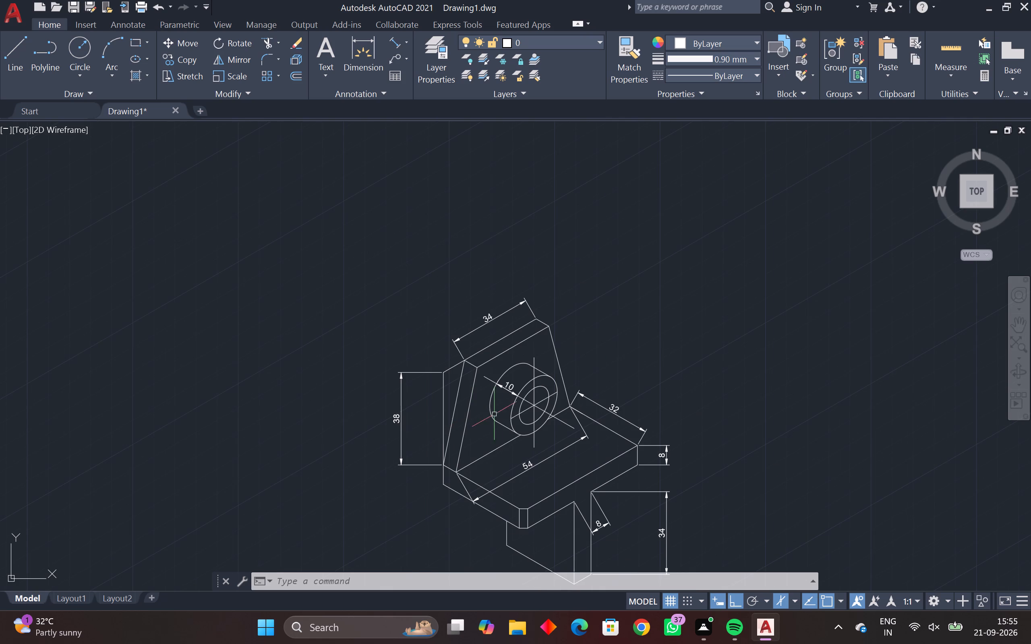
middle_click_drag(505, 418, 320, 397)
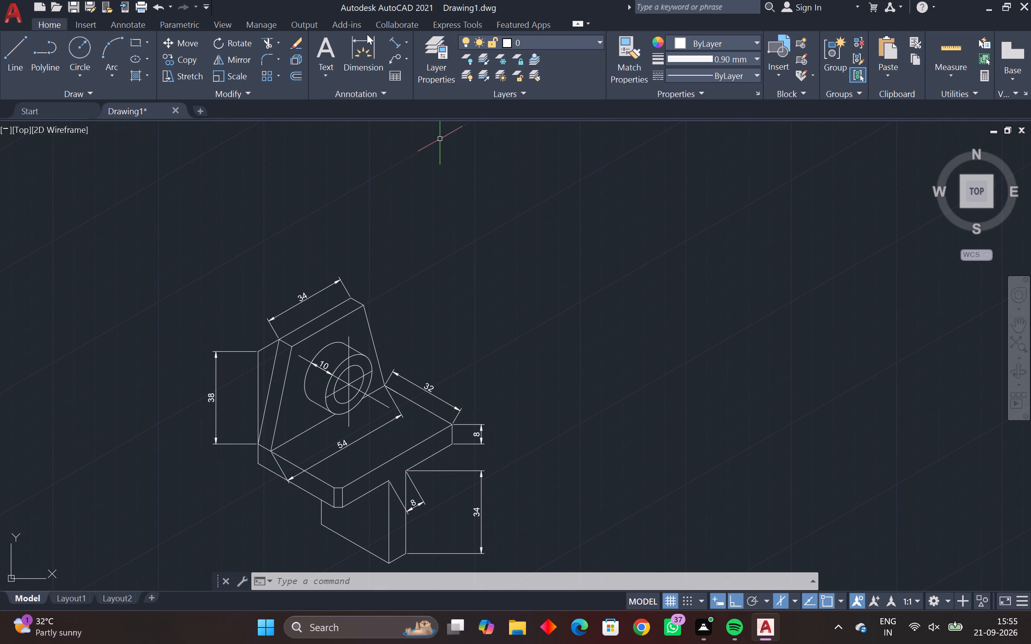
left_click(397, 44)
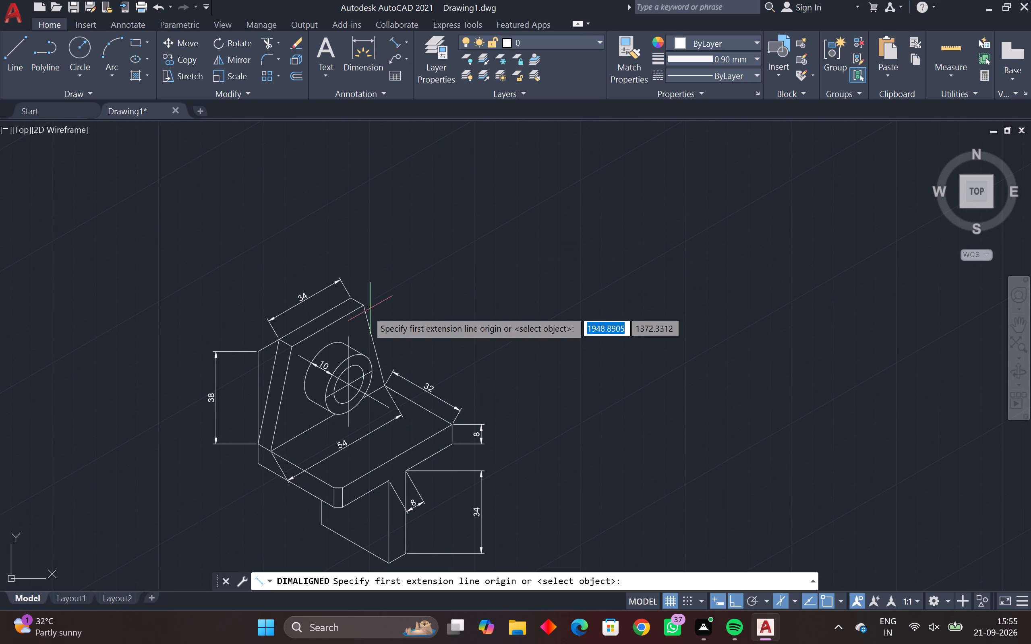
left_click(362, 307)
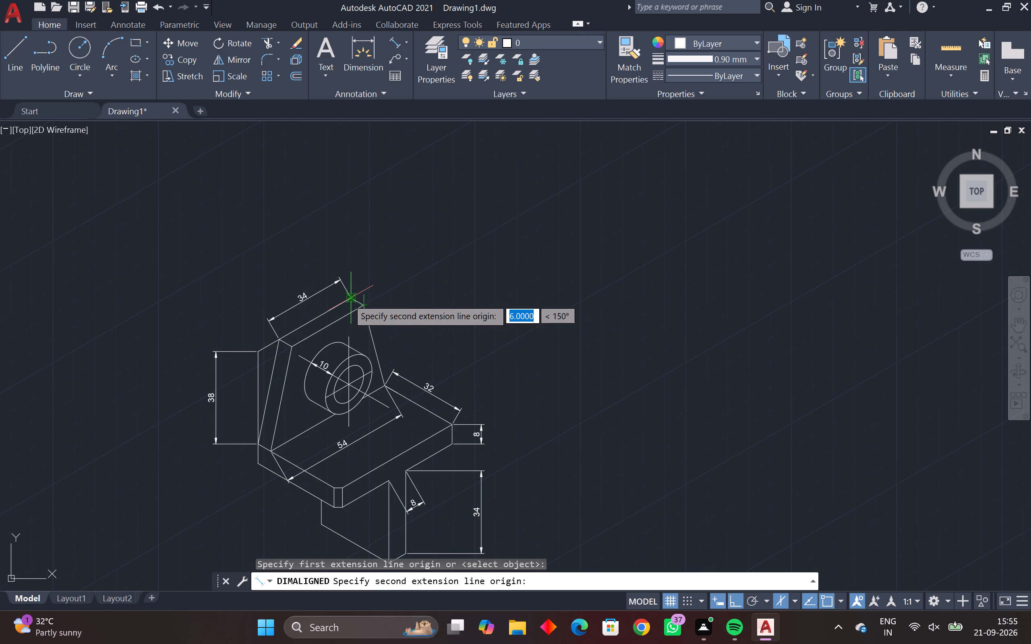
left_click(348, 299)
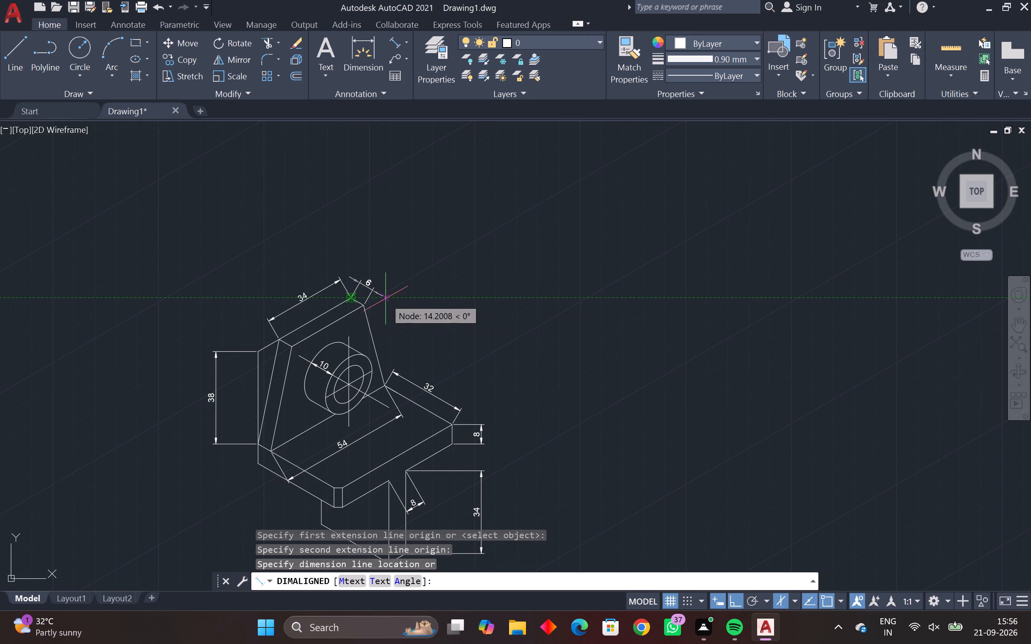
left_click(385, 299)
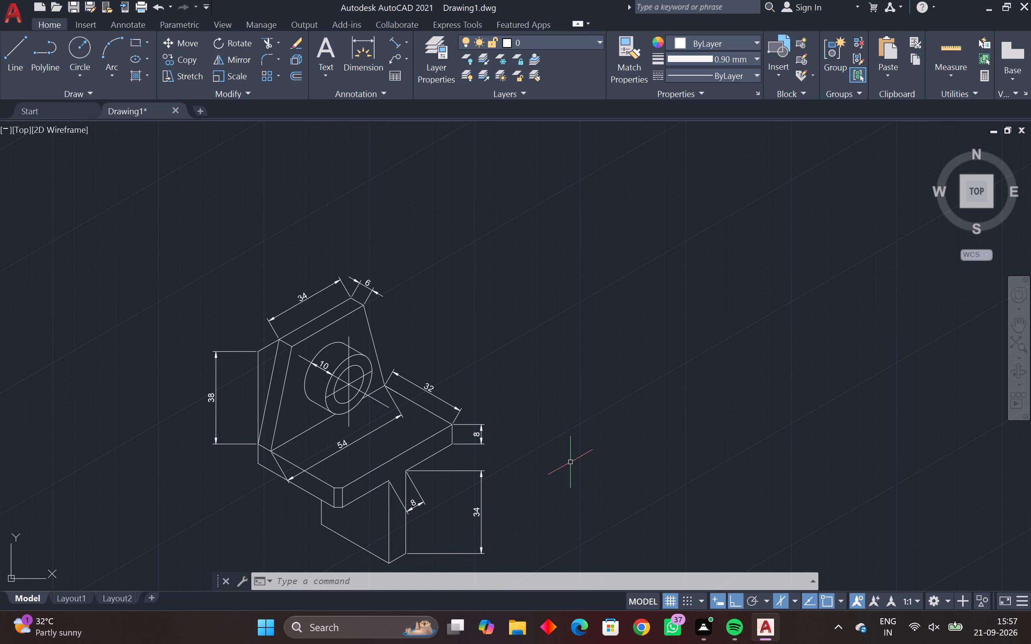
Oblique the 32, base-thickness 8, leg-height 34 and plate-thickness 6 dimensions together, using two points parallel to the base's long edges as the angle.
scroll(556, 470, "down", 1)
middle_click(554, 472)
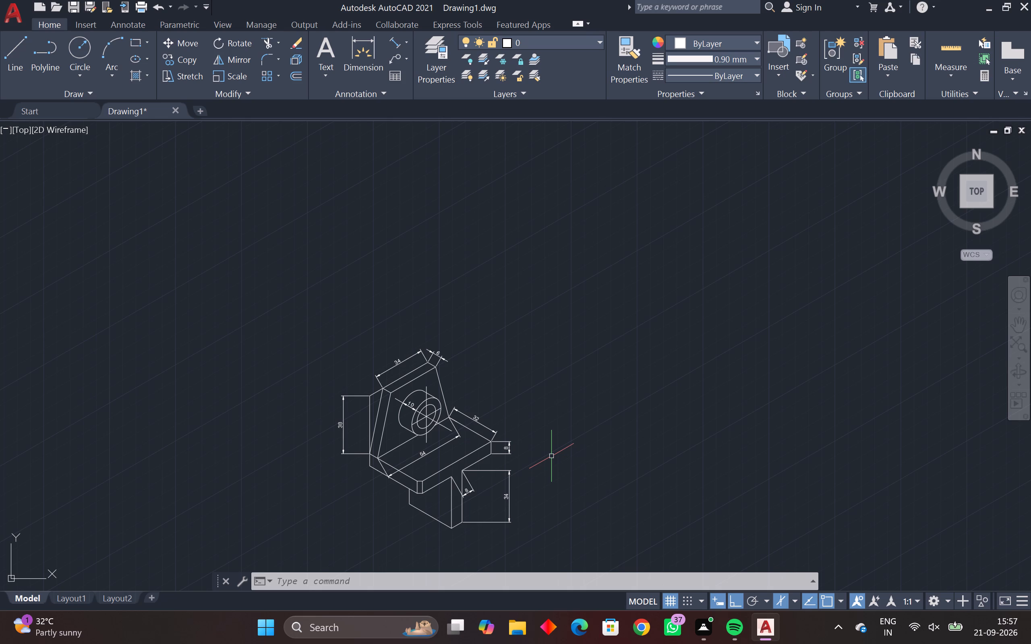
middle_click_drag(527, 485, 578, 432)
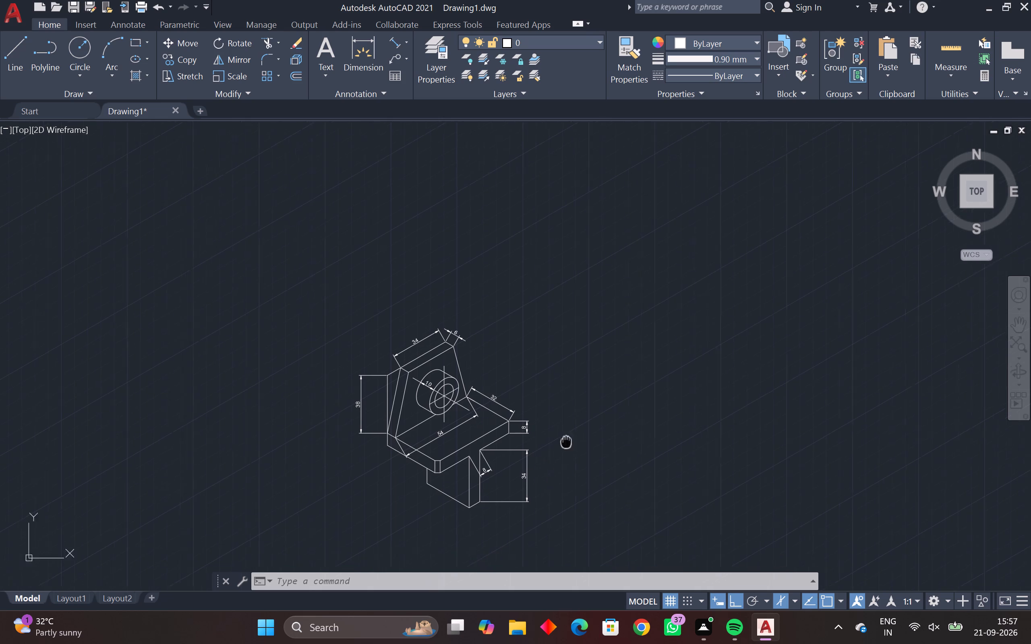
middle_click_drag(578, 432, 589, 419)
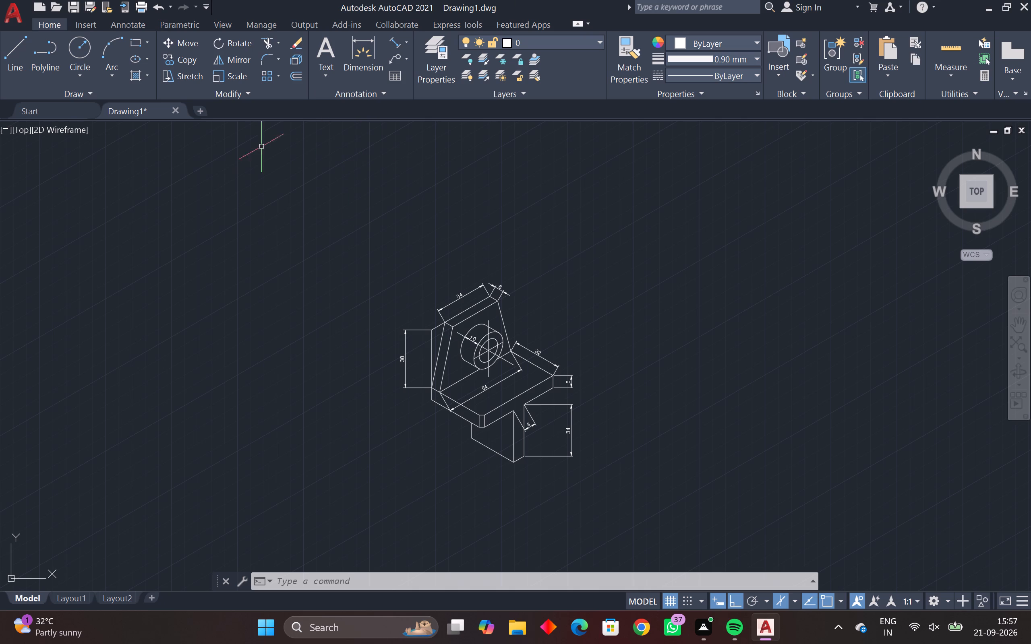
key("d")
key("i")
key("m")
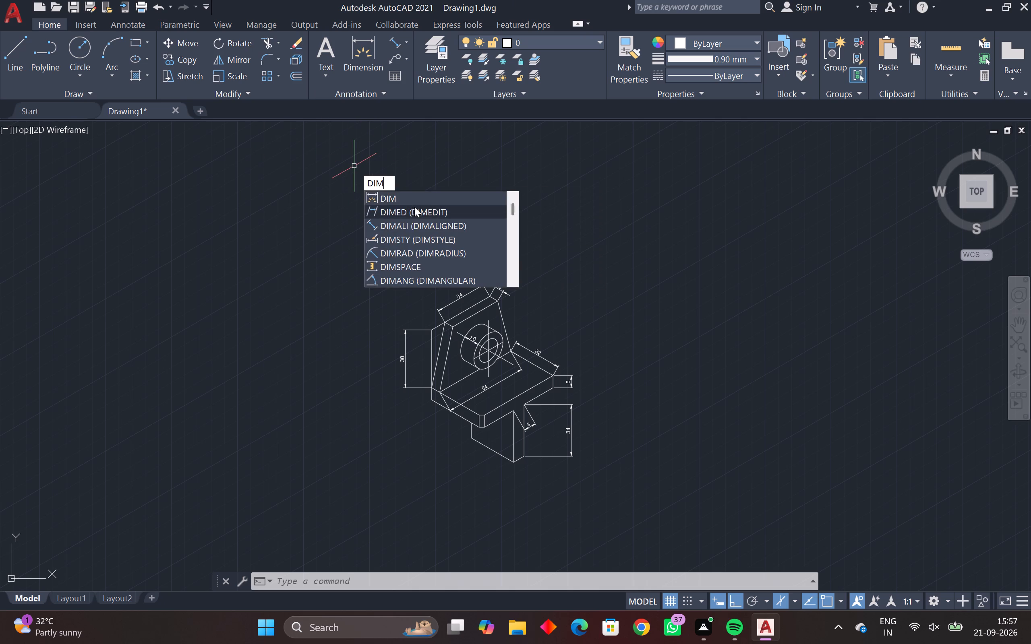
left_click(416, 207)
left_click_drag(455, 290, 410, 207)
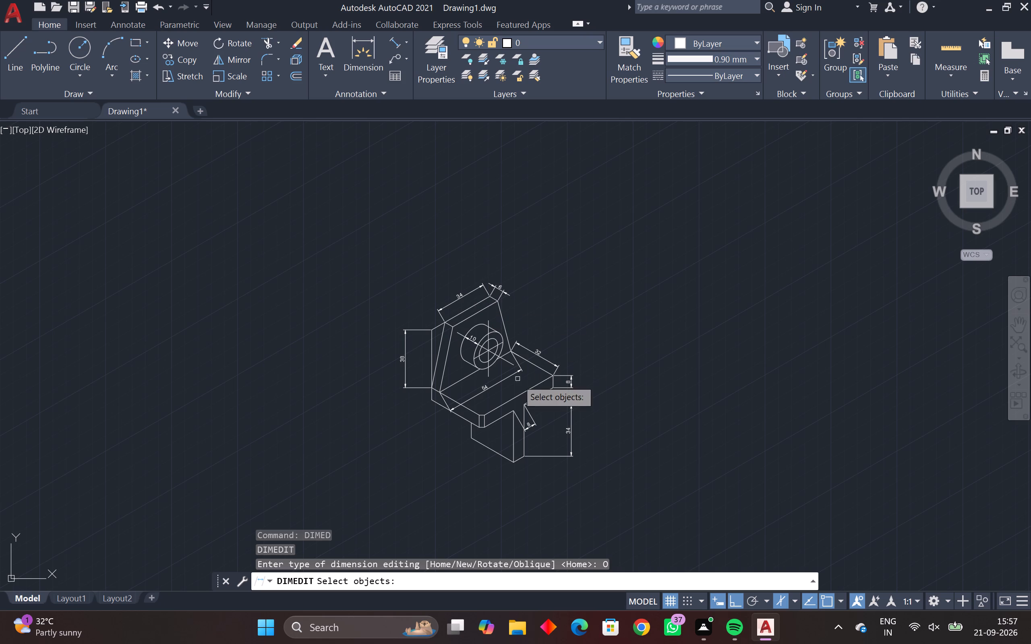
middle_click_drag(491, 394, 524, 361)
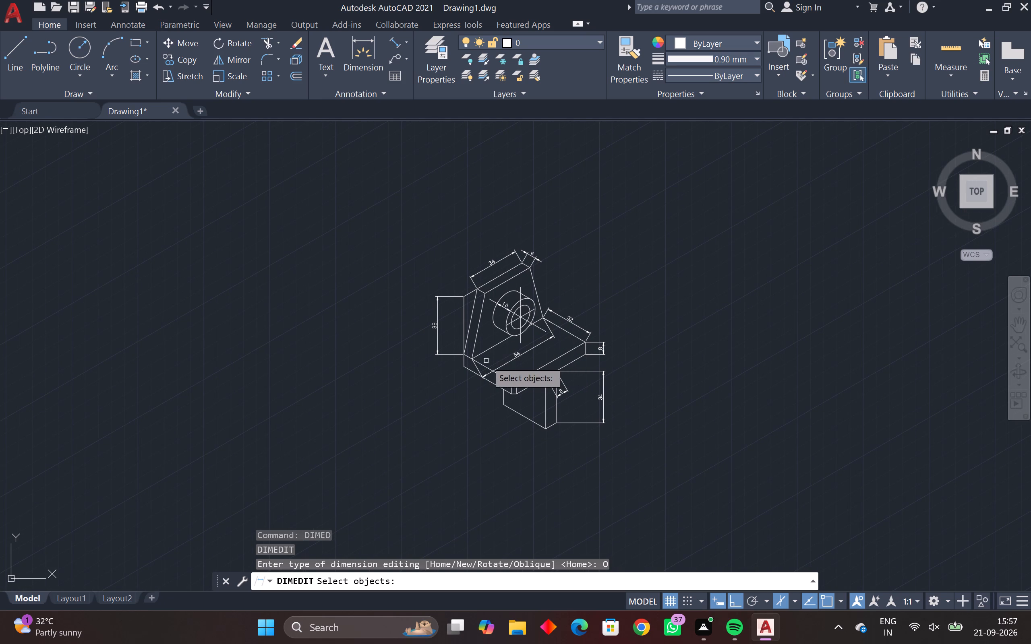
left_click(574, 319)
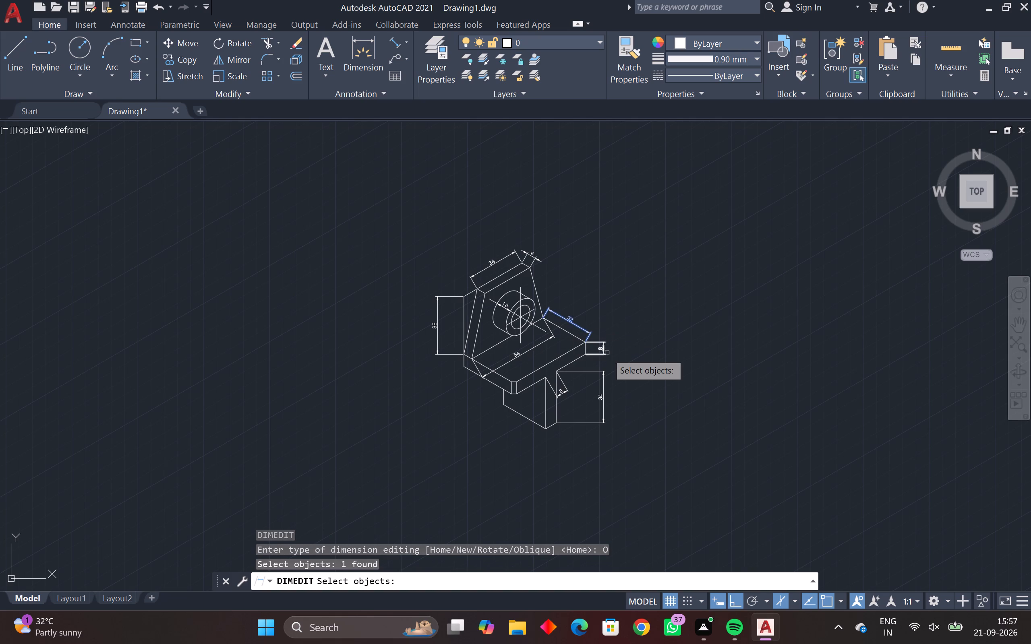
left_click(603, 350)
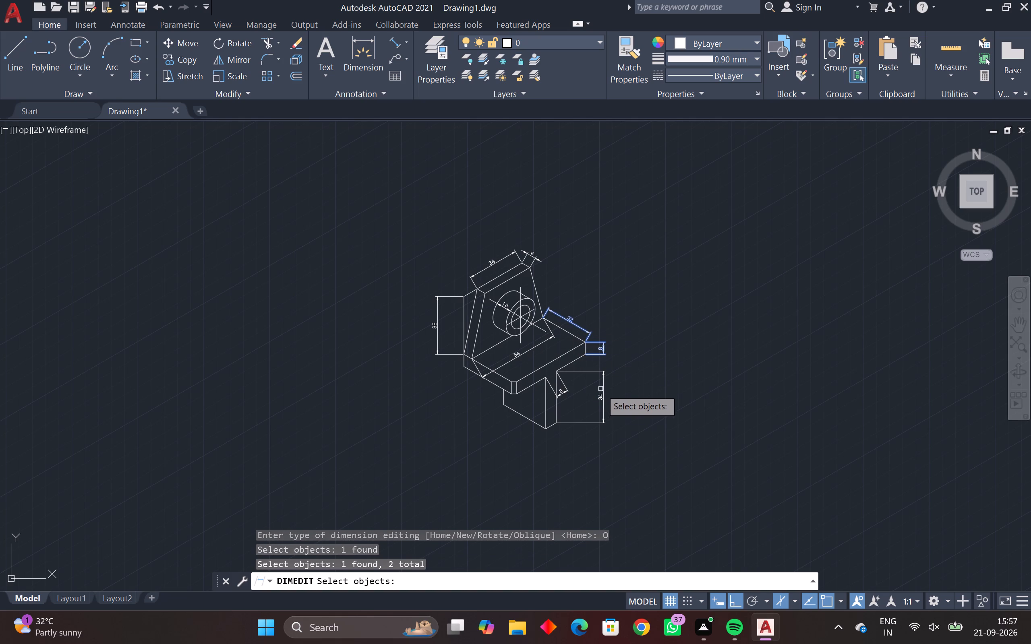
left_click(604, 388)
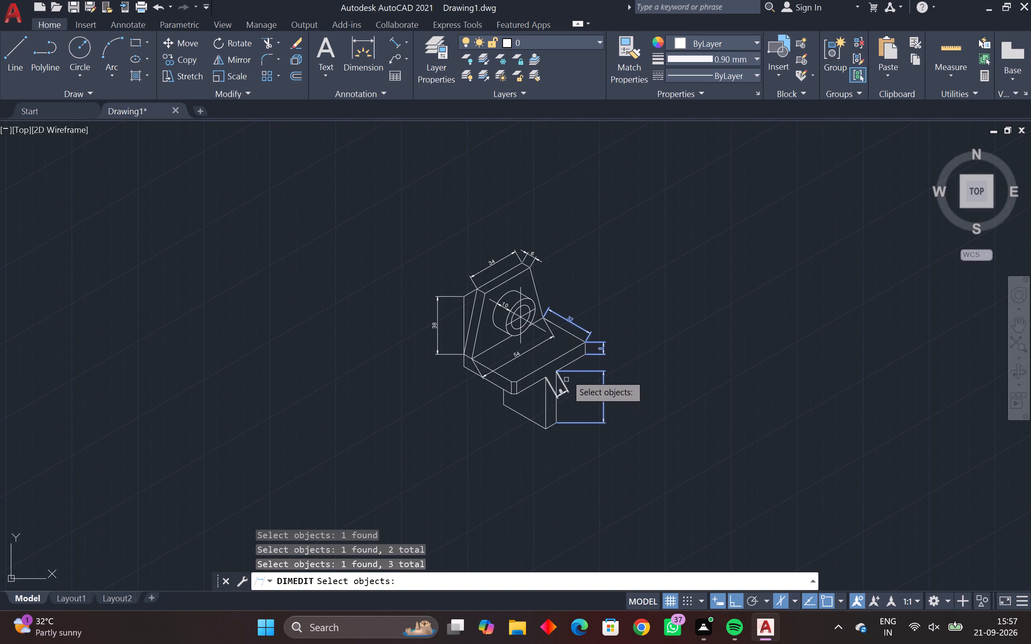
left_click(538, 260)
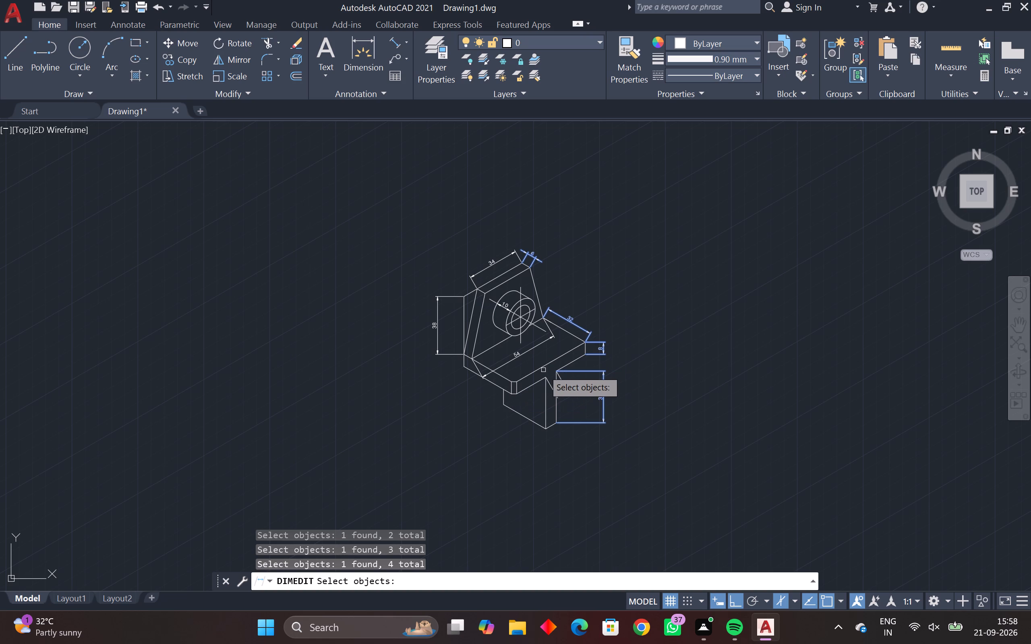
key("space")
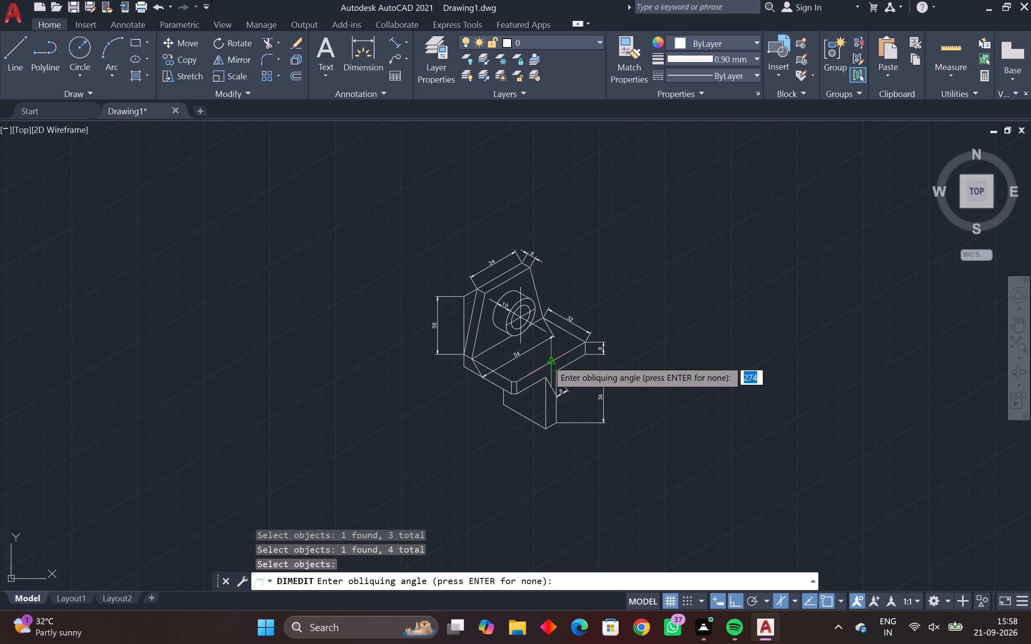
left_click(547, 360)
left_click(621, 323)
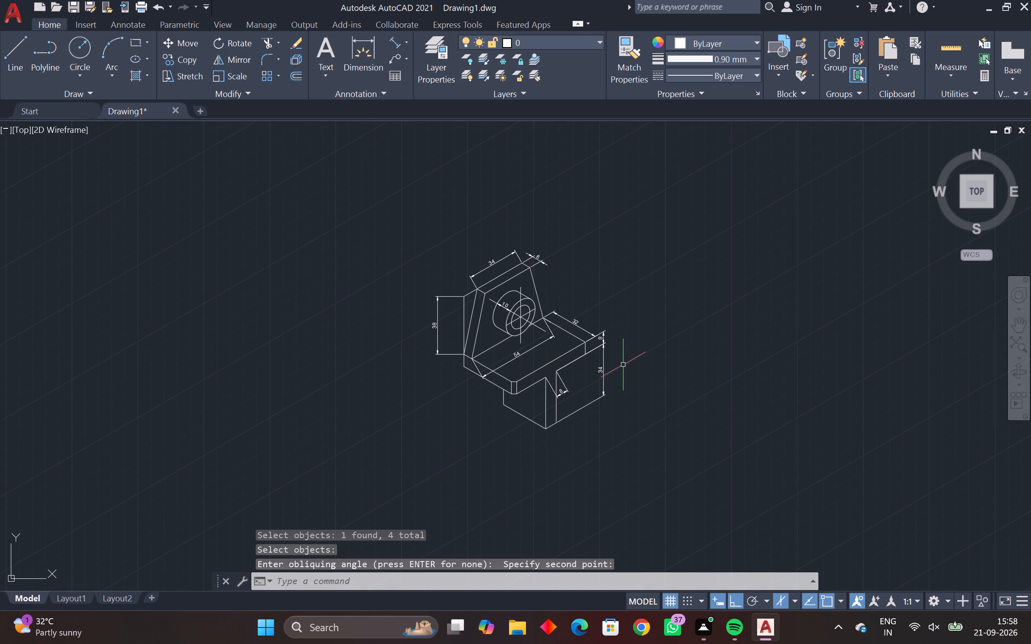
key("Escape")
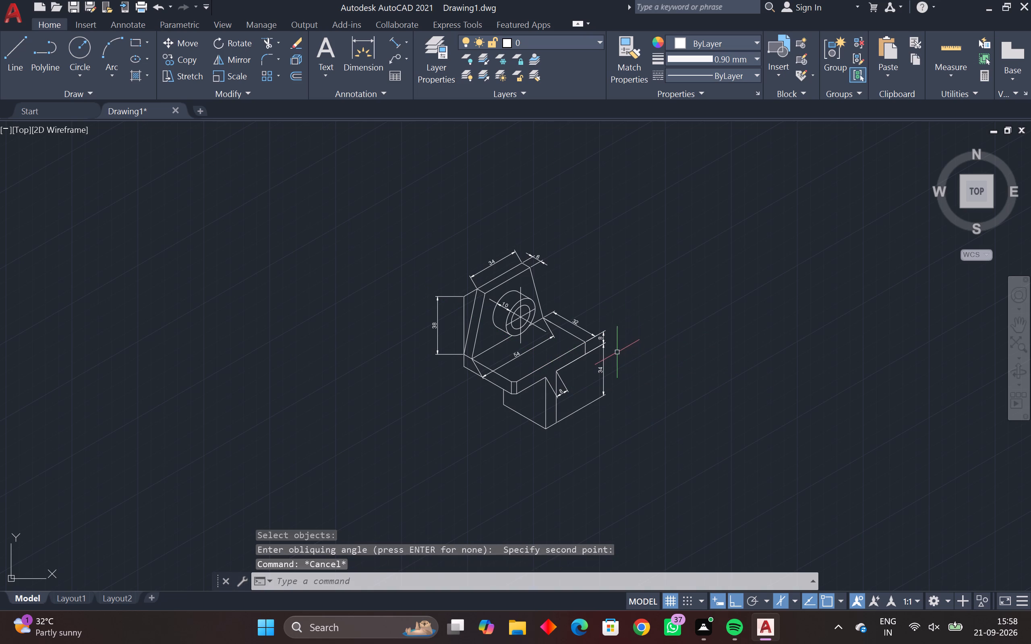
Stretch the base's 8 thickness dimension line inward along its extension lines to meet the 32 dimension's near arrow tip.
left_click_drag(620, 333, 597, 350)
left_click(602, 353)
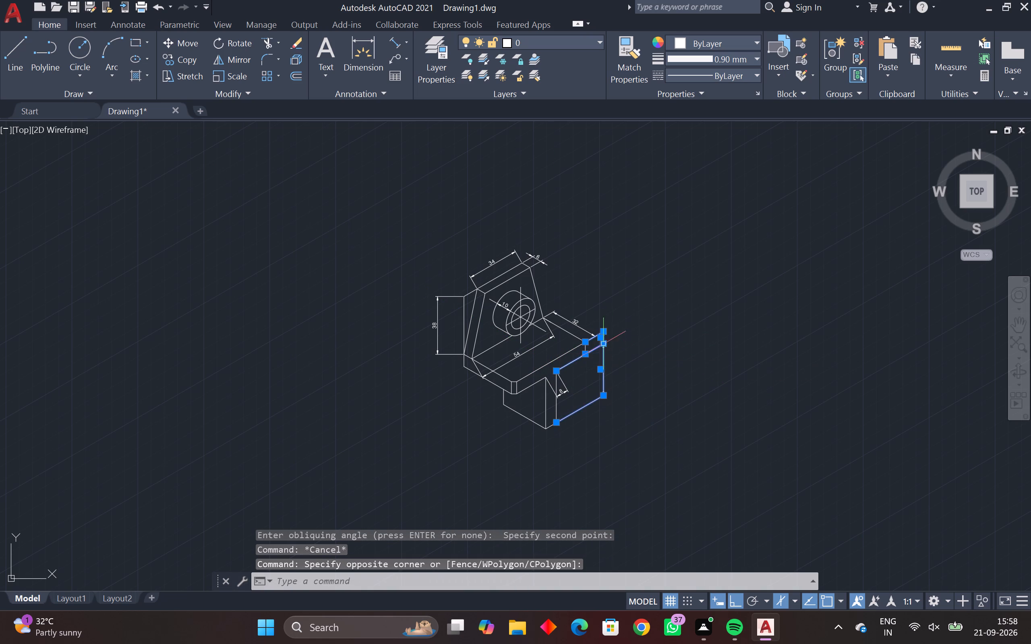
scroll(601, 332, "up", 3)
left_click(610, 331)
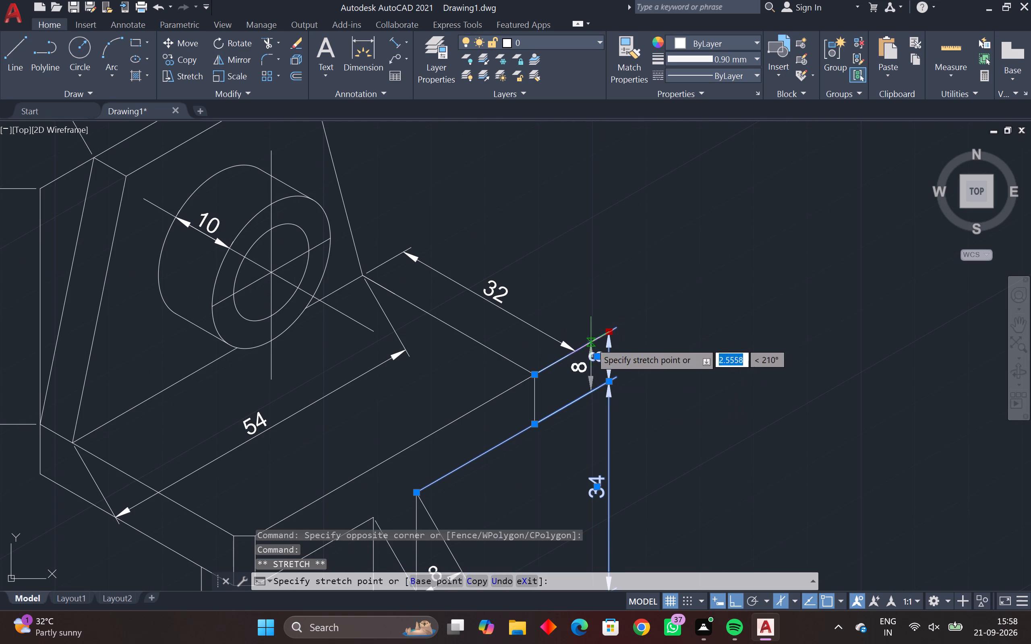
scroll(570, 356, "up", 2)
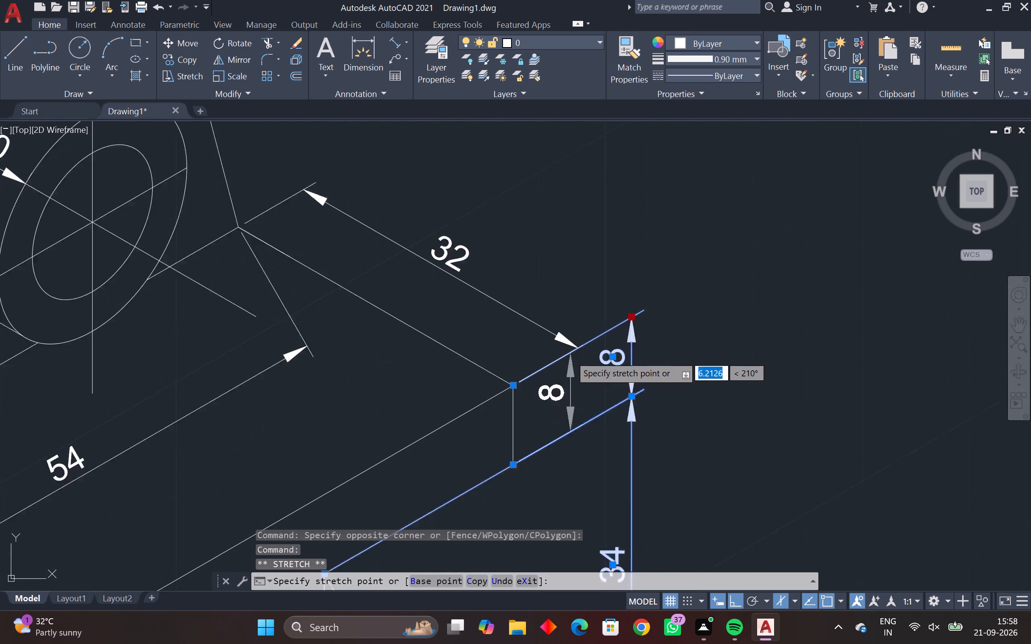
scroll(570, 356, "up", 1)
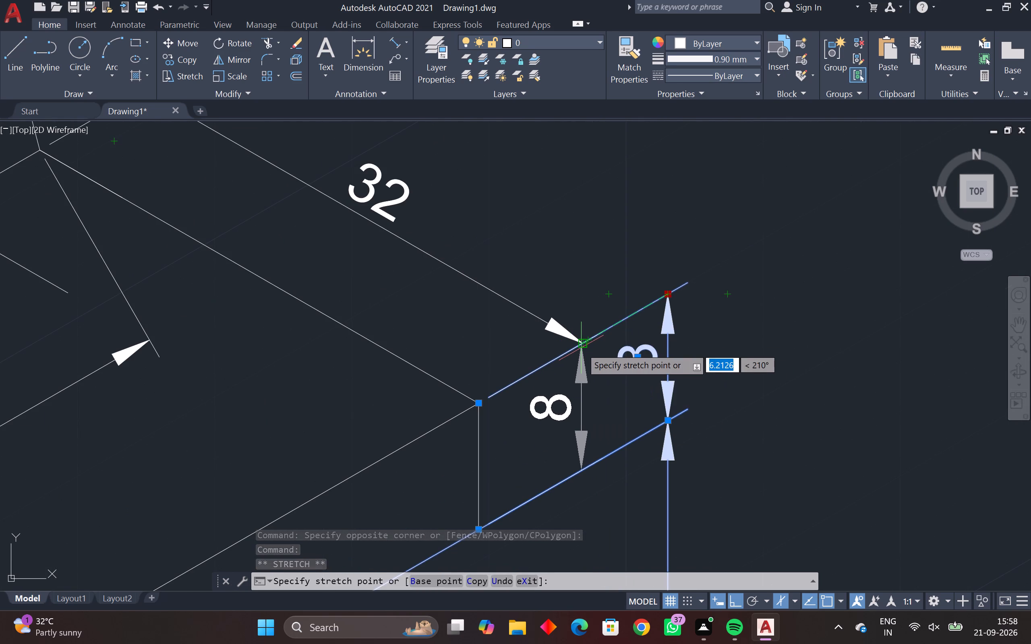
left_click(582, 347)
Stretch the leg's 34 height dimension line inward so it lines up with the base's 8 thickness dimension.
scroll(680, 364, "down", 1)
middle_click_drag(678, 365, 676, 264)
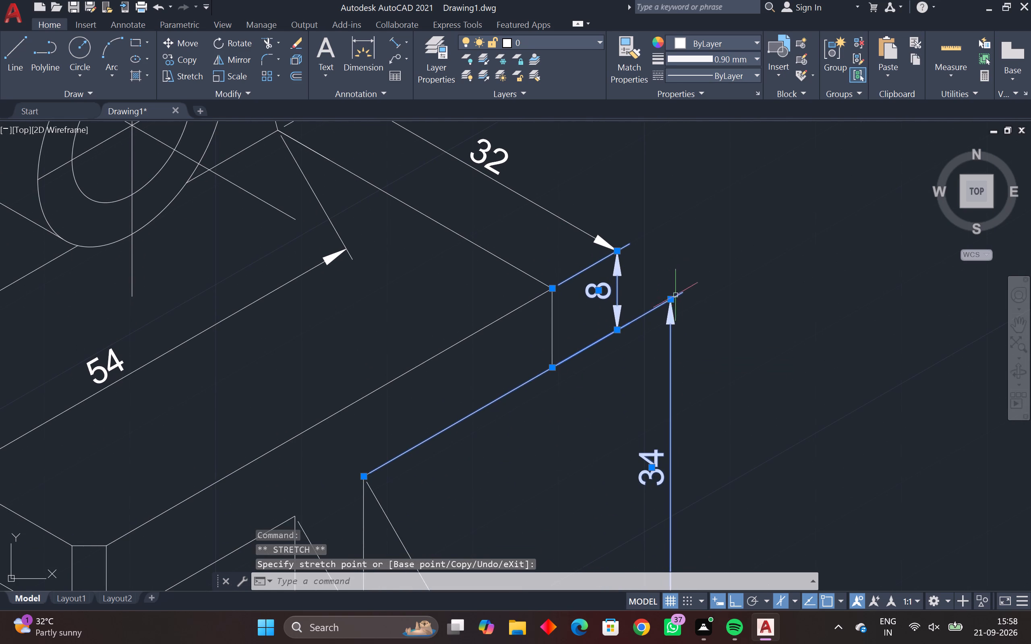
left_click(672, 301)
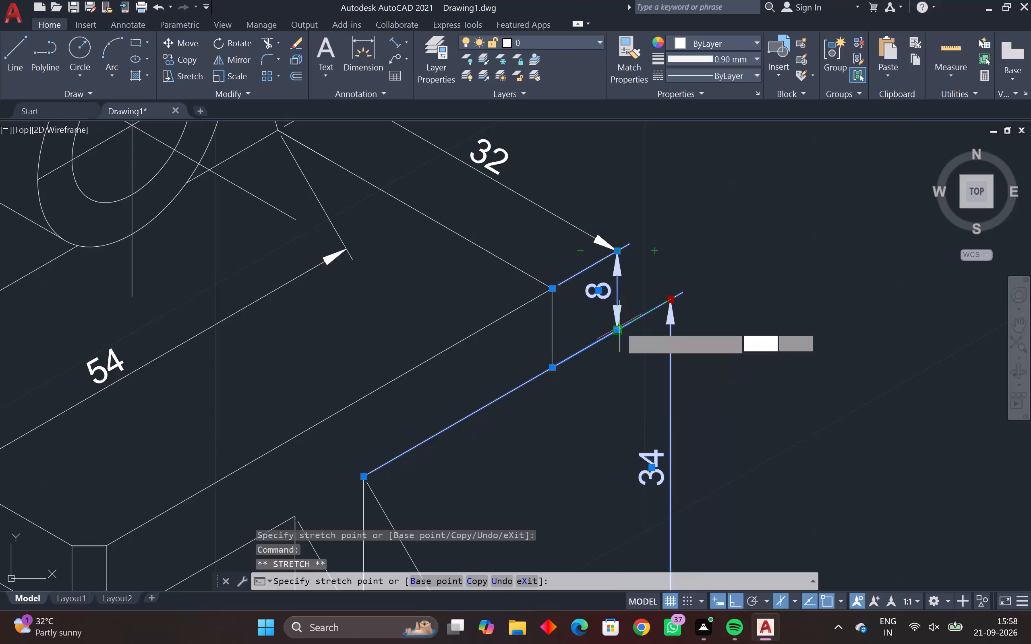
scroll(619, 326, "up", 4)
left_click(607, 339)
scroll(657, 312, "down", 3)
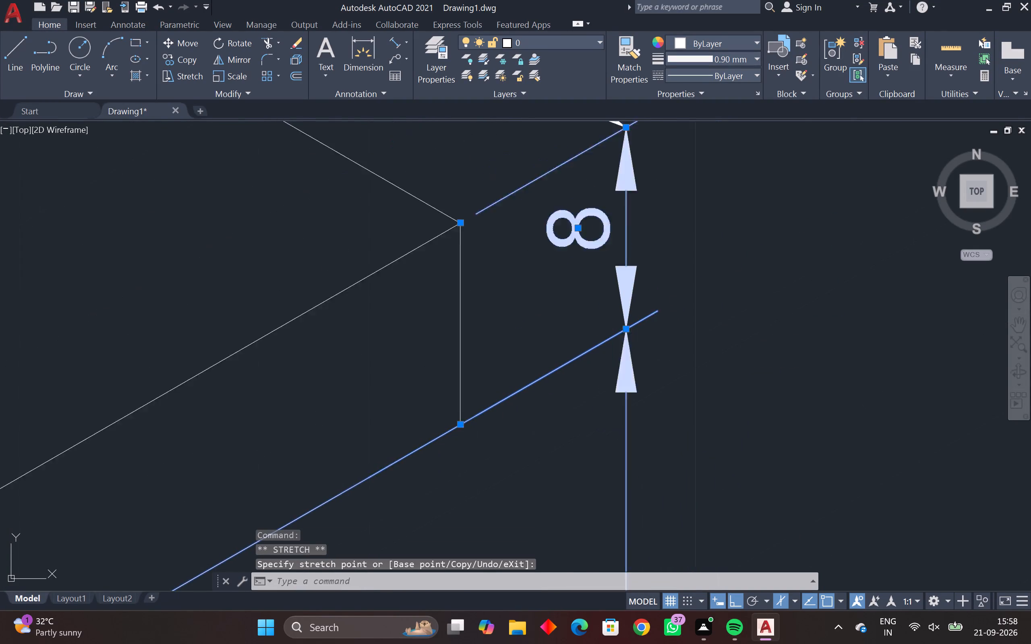
scroll(657, 312, "down", 2)
middle_click_drag(657, 312, 665, 278)
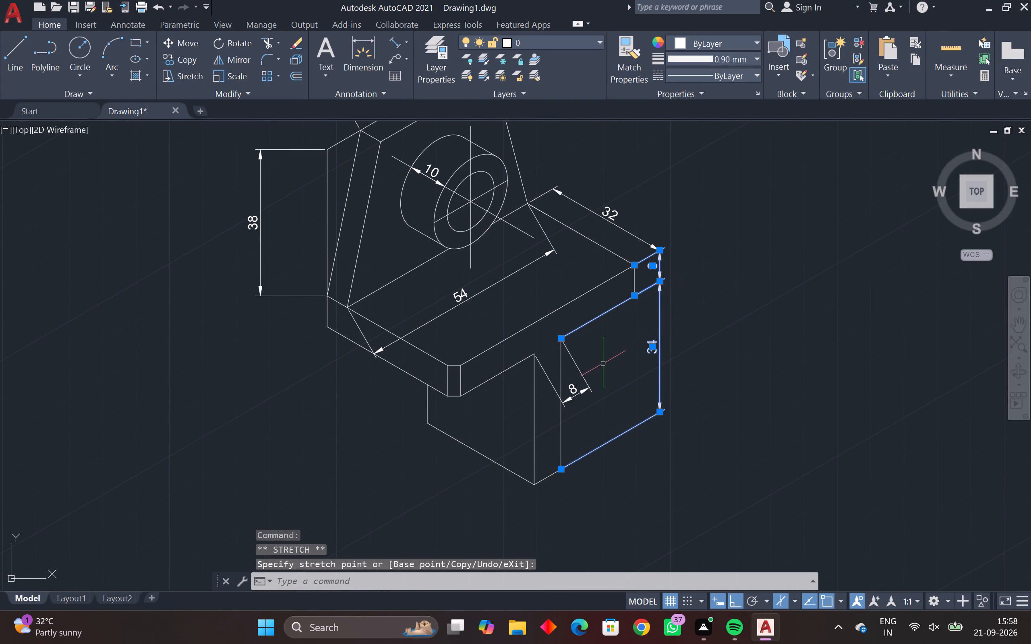
key("Escape")
key("Escape")
Oblique the leg's 8 thickness dimension to the vertical direction, picking the angle down from the leg's upper front corner.
key("space")
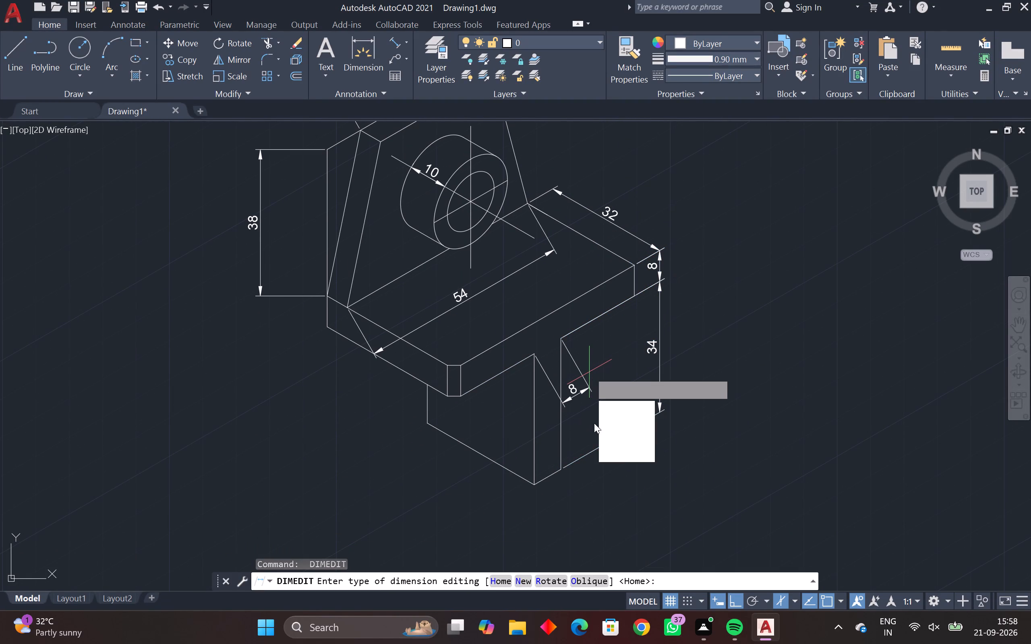
left_click_drag(619, 451, 589, 372)
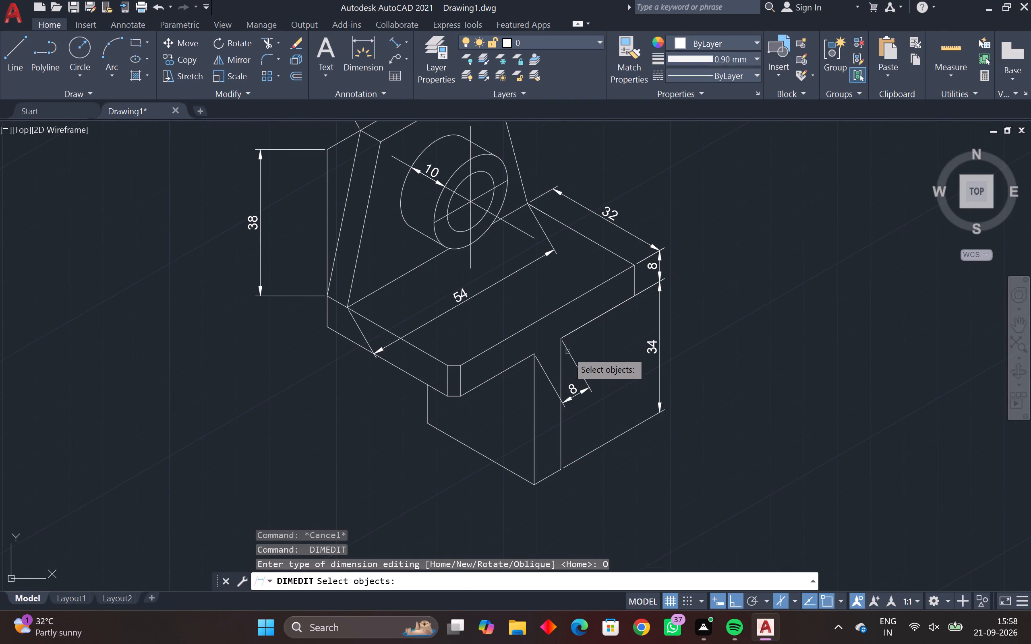
left_click(577, 361)
key("space")
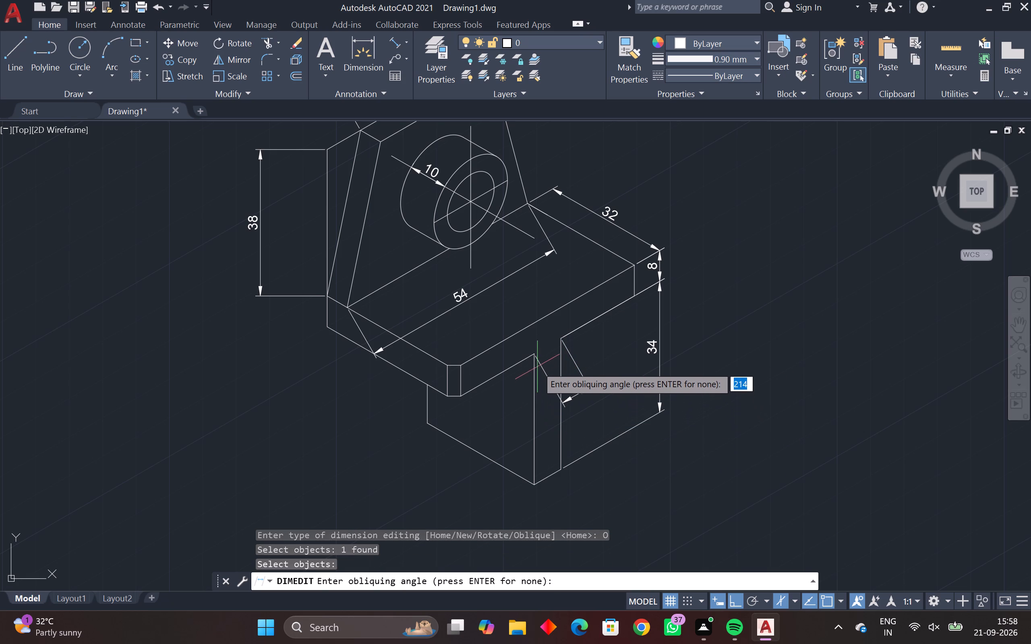
left_click(534, 352)
left_click(516, 459)
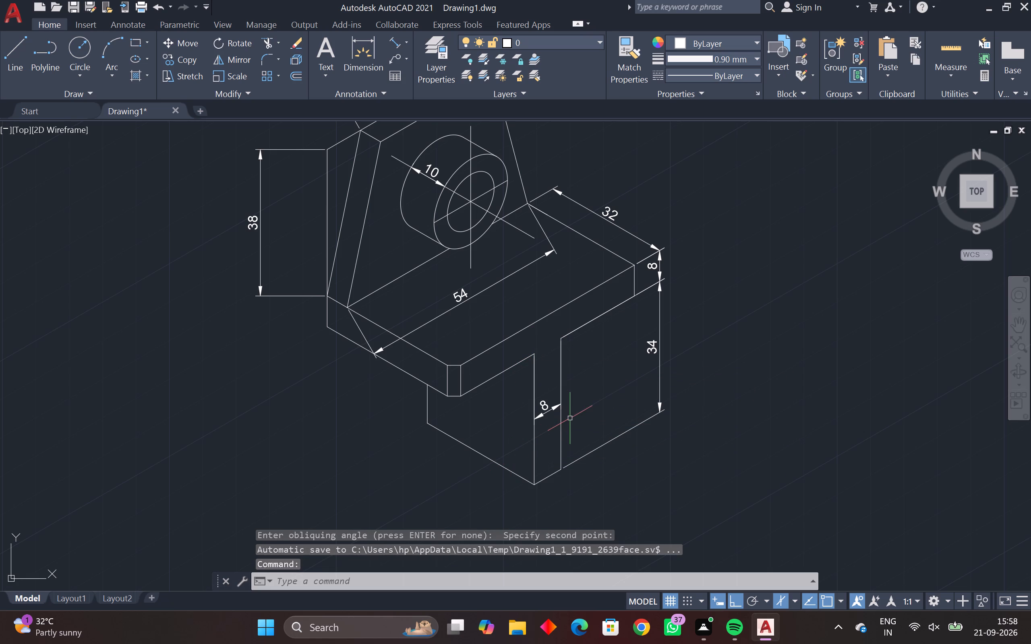
Oblique the 54 dimension on the base parallel to the base's short edges, switching to the left isoplane for the angle.
scroll(543, 423, "down", 1)
middle_click_drag(600, 390, 620, 379)
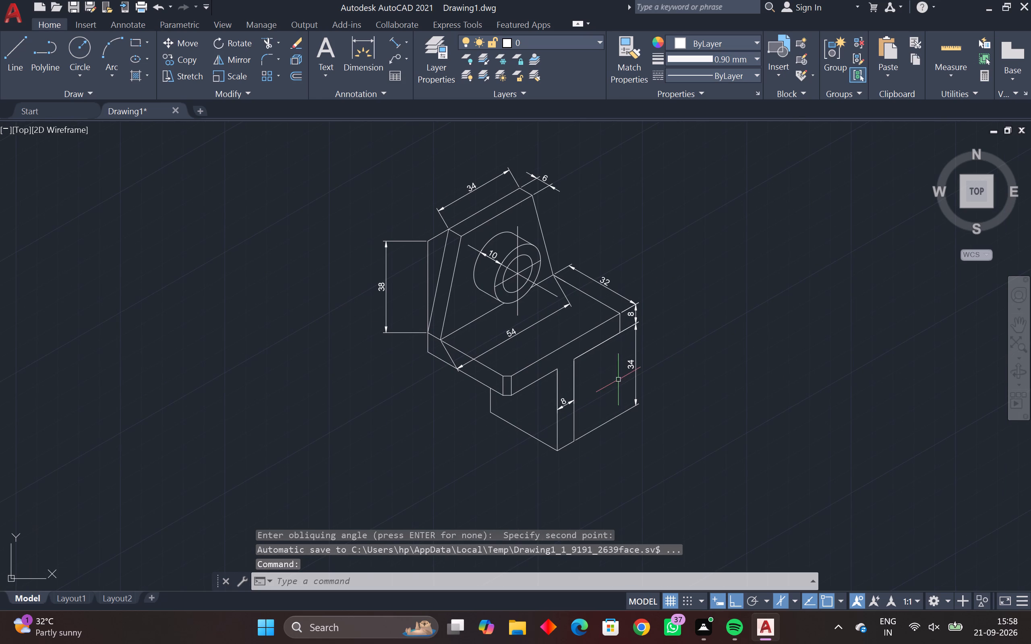
key("space")
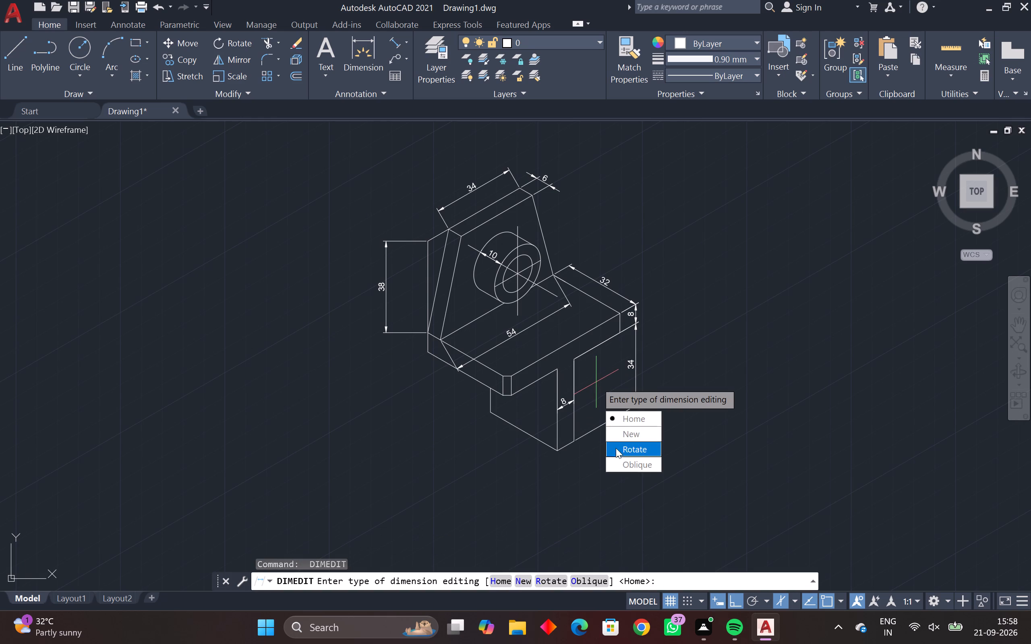
left_click_drag(619, 459, 596, 382)
left_click(502, 344)
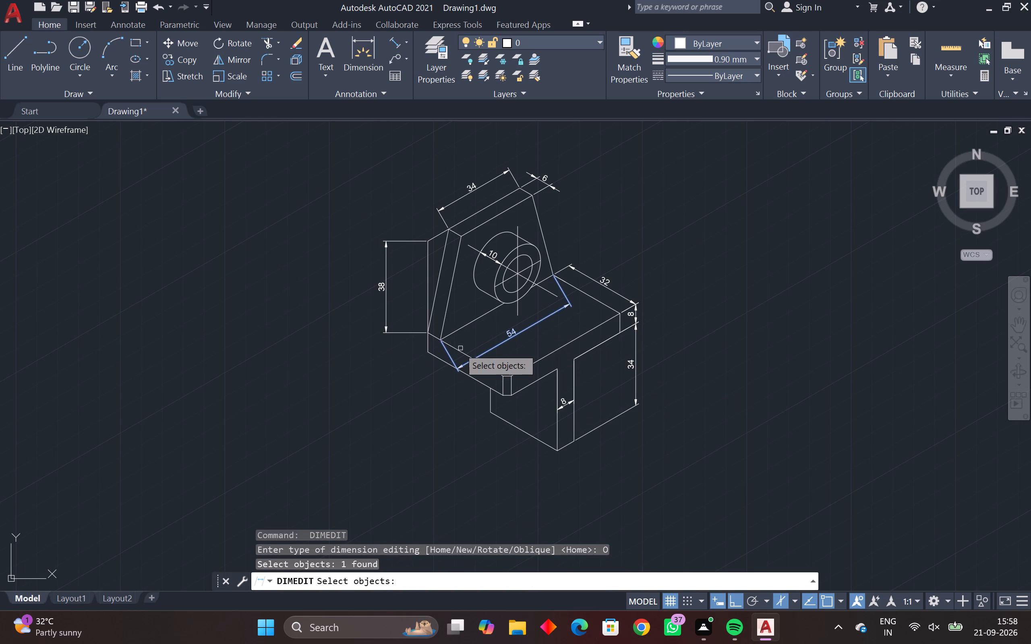
key("space")
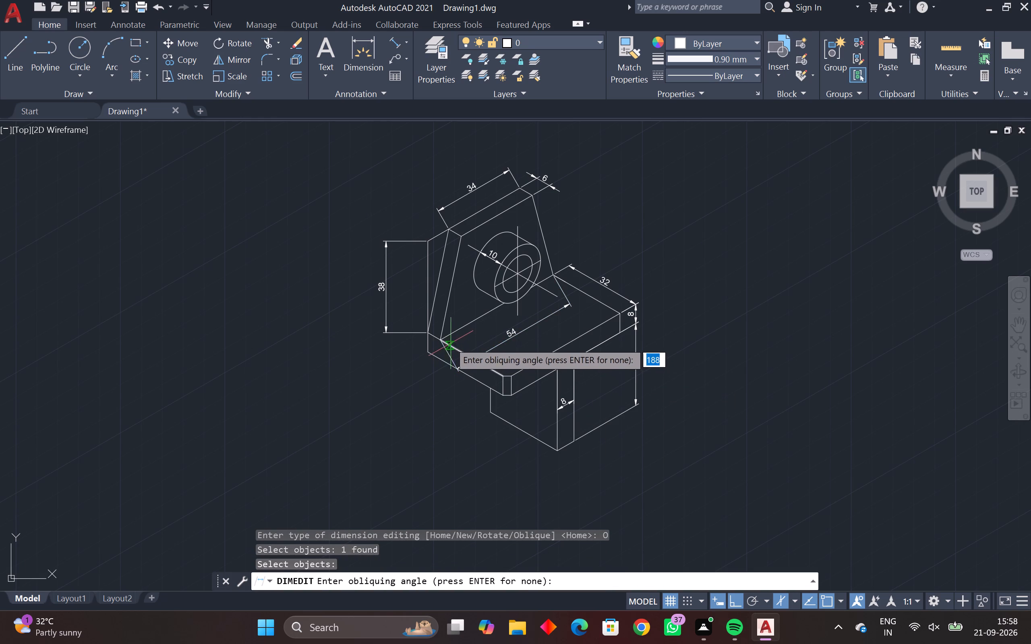
left_click(443, 339)
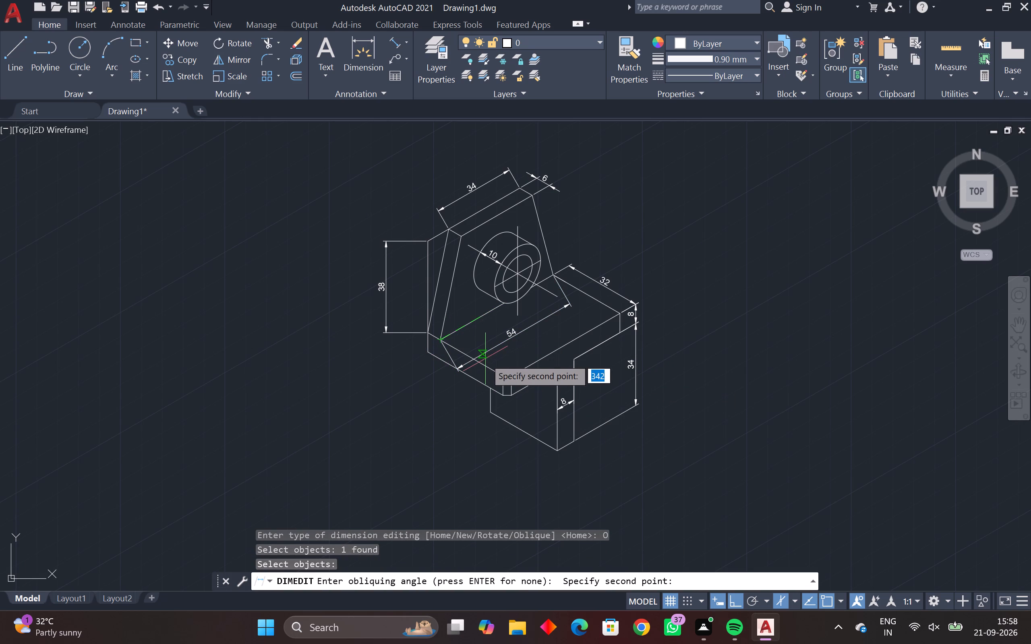
key("F5")
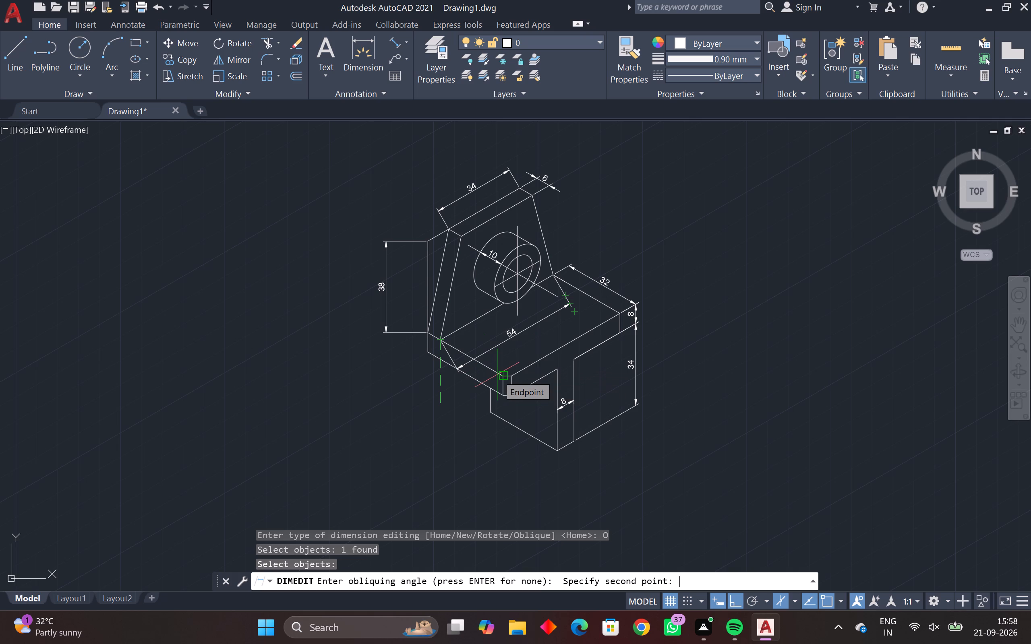
left_click(656, 421)
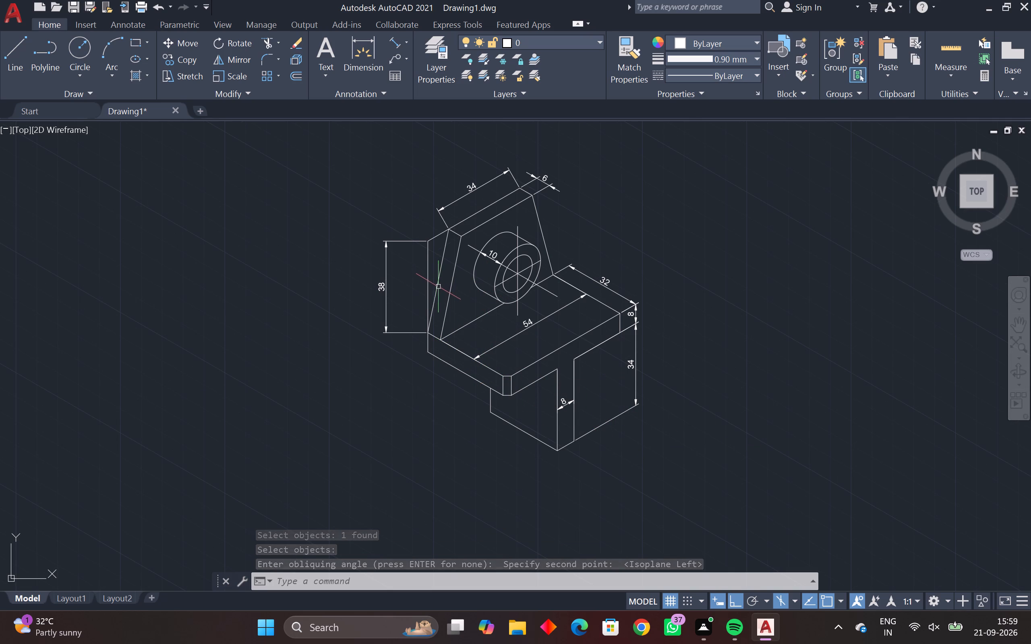
Oblique the upright plate's 38 height dimension to the 30° isometric direction, switching to the top isoplane to pick the angle.
key("space")
left_click_drag(482, 375, 440, 293)
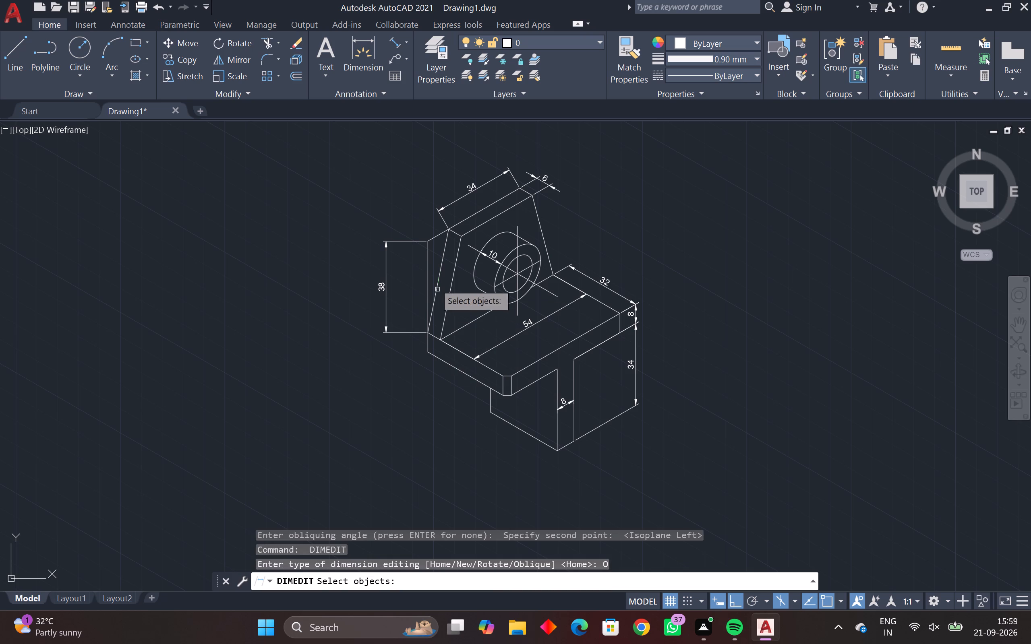
left_click(415, 241)
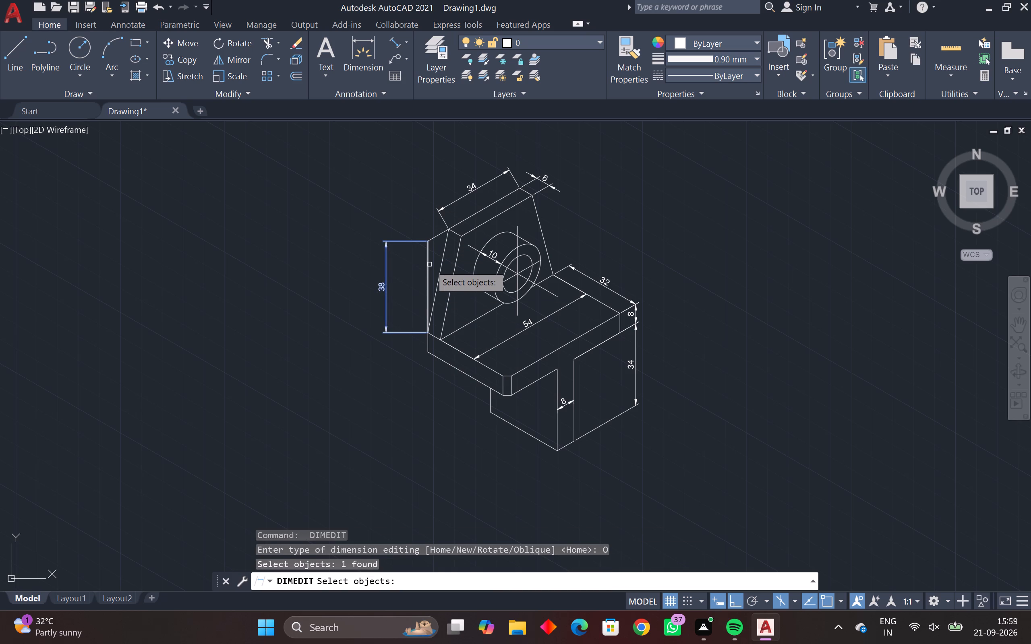
key("space")
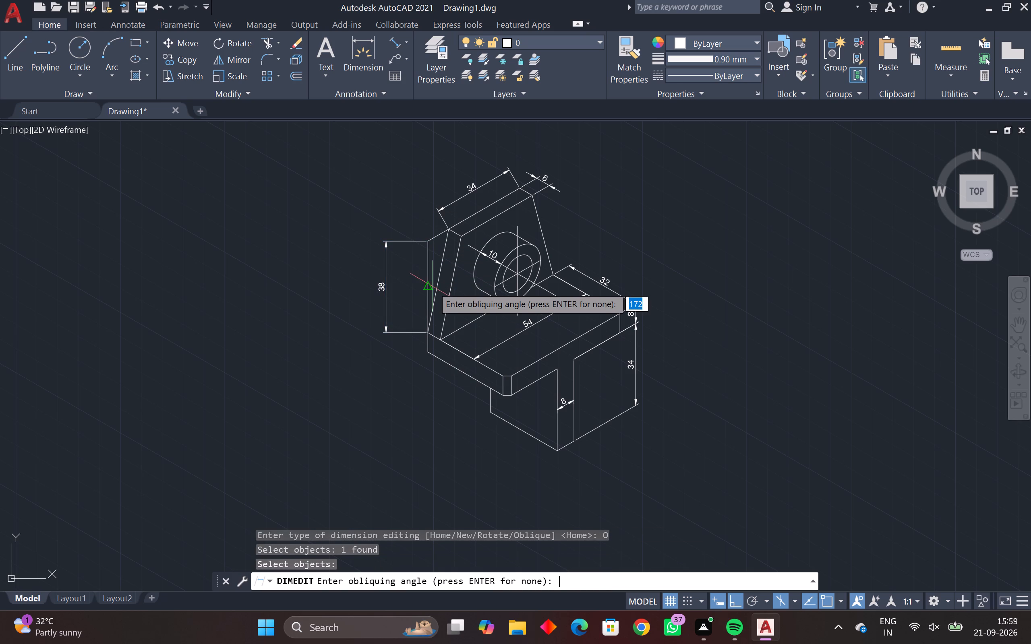
left_click(448, 230)
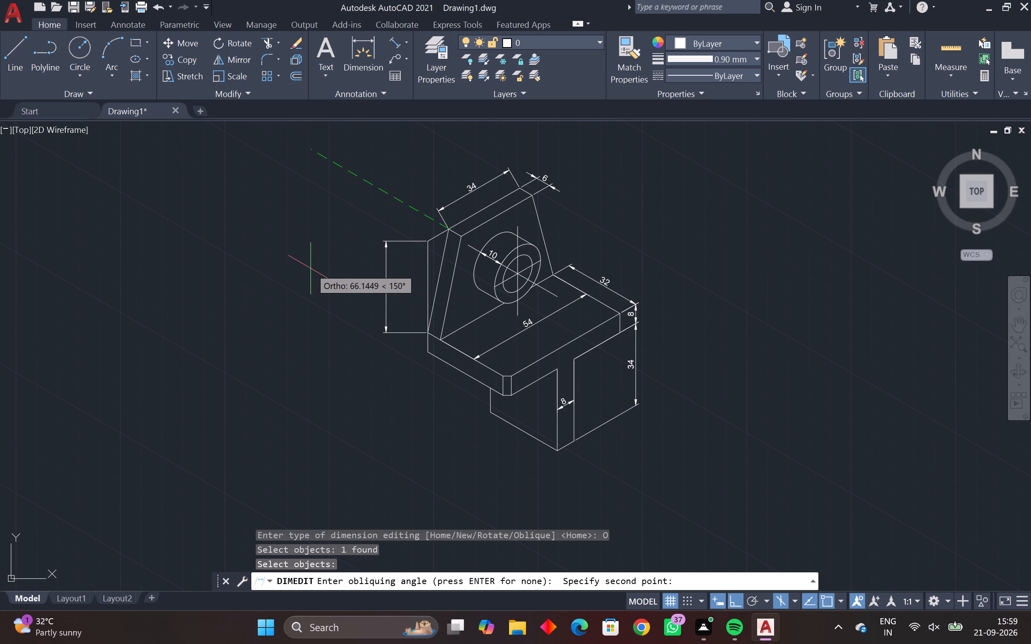
key("F5")
left_click(295, 277)
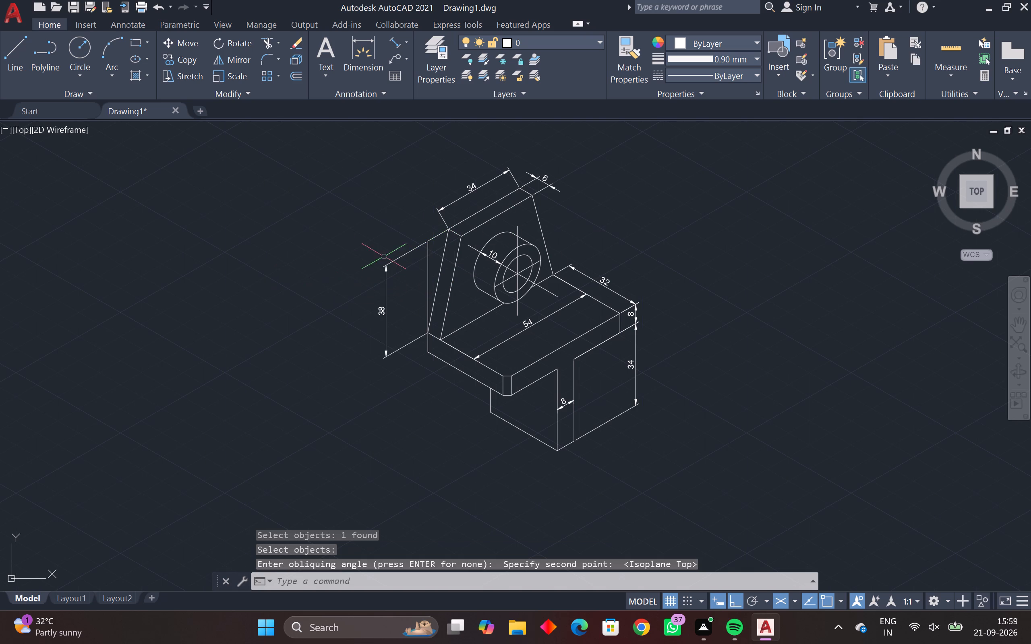
Oblique the 34 dimension along the upright plate's top edge to the 150° isometric direction, picking the angle from the plate's top corner.
key("space")
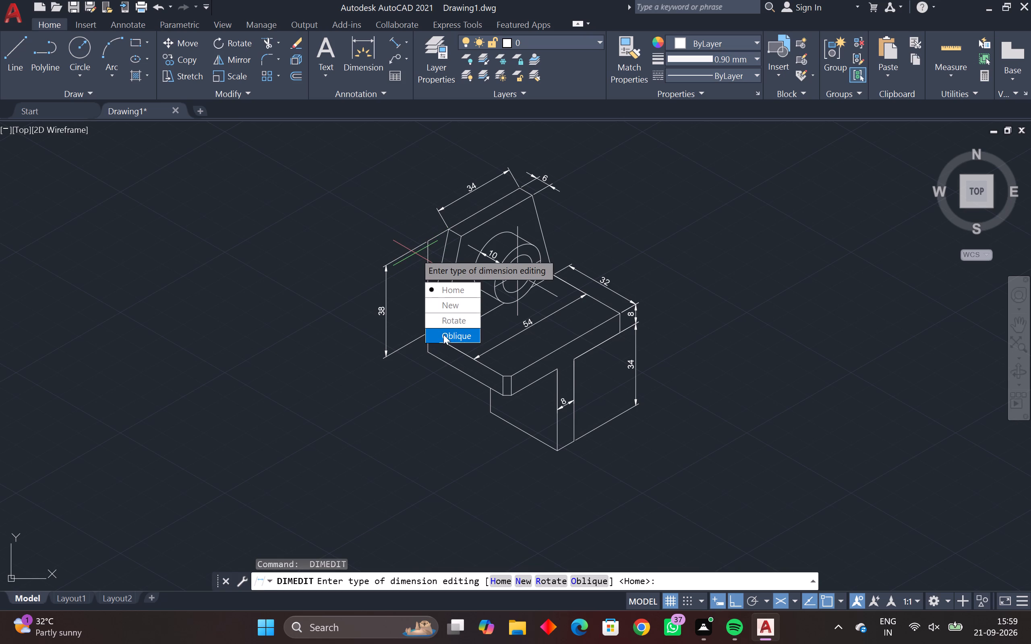
left_click_drag(443, 334, 415, 253)
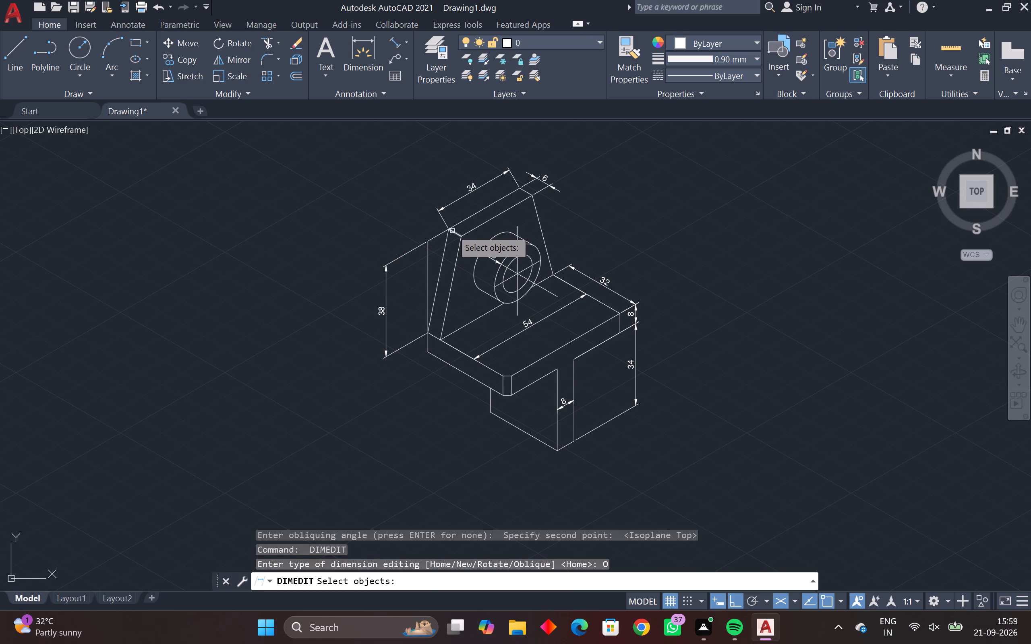
left_click(443, 209)
key("space")
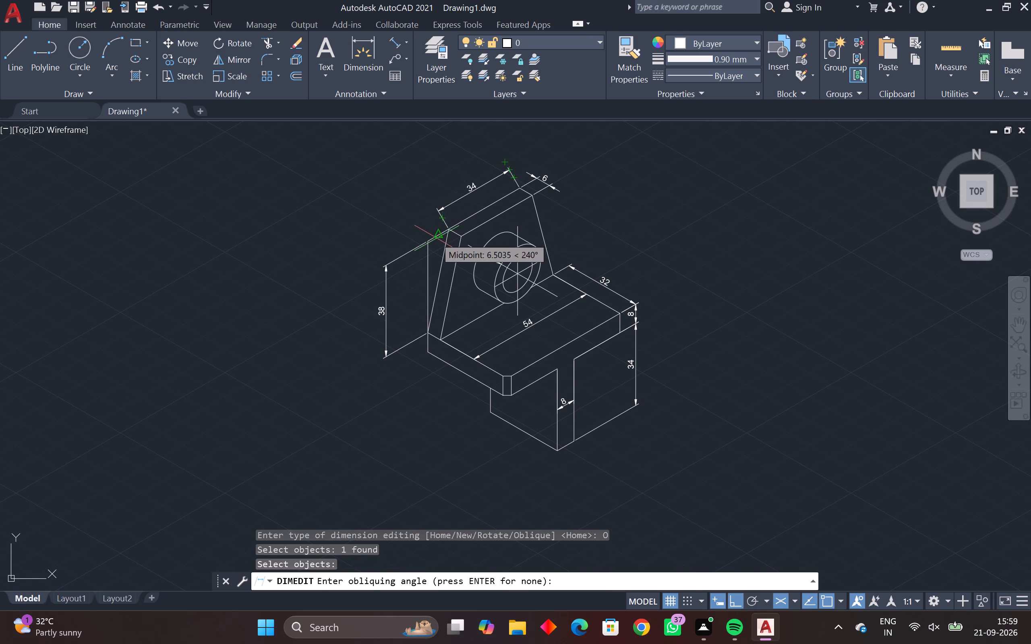
left_click(460, 234)
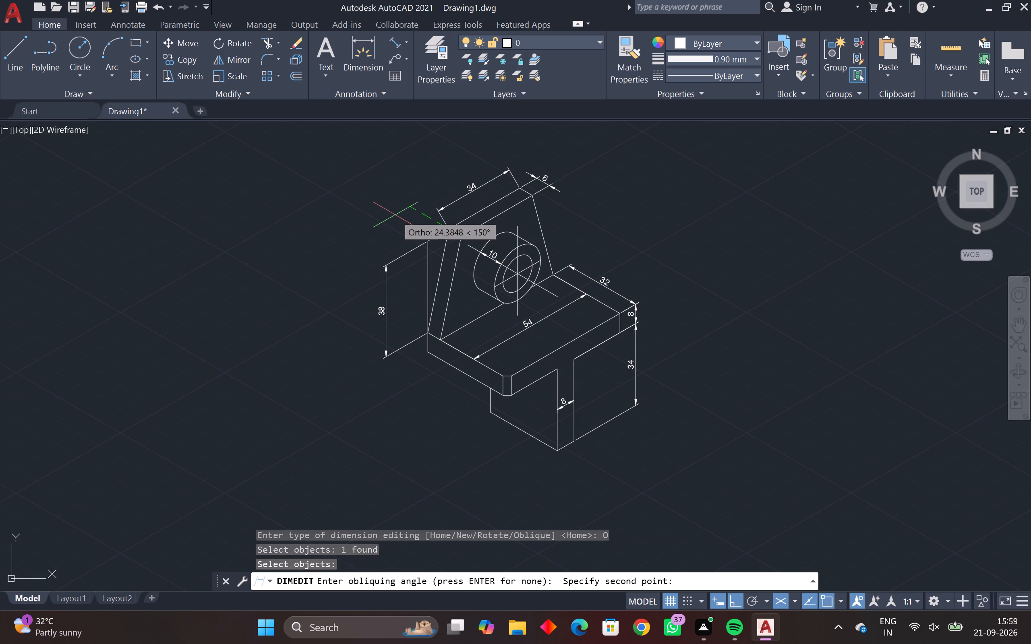
left_click_drag(389, 209, 388, 196)
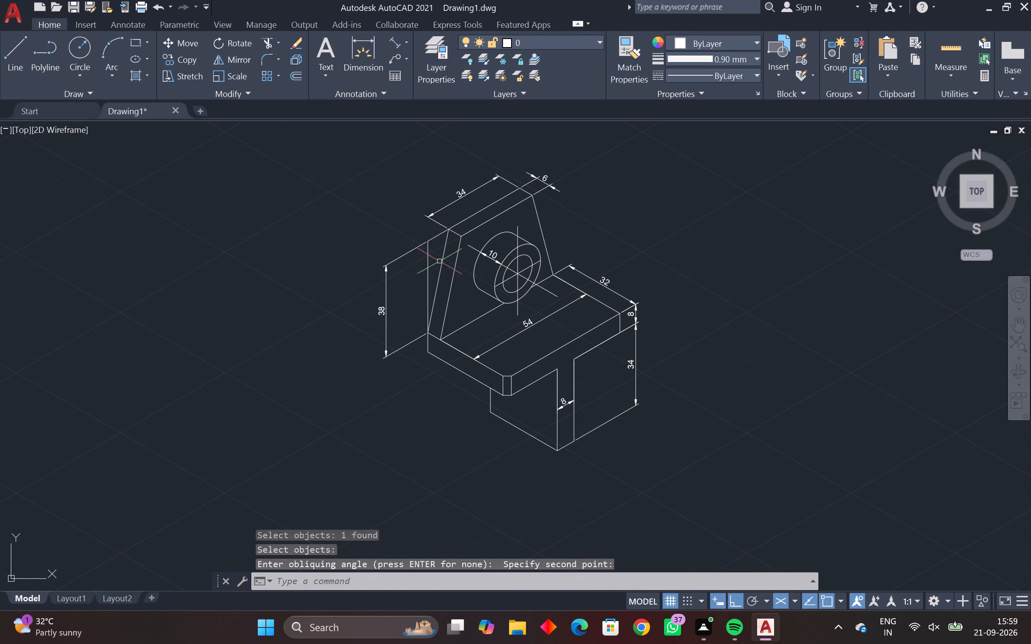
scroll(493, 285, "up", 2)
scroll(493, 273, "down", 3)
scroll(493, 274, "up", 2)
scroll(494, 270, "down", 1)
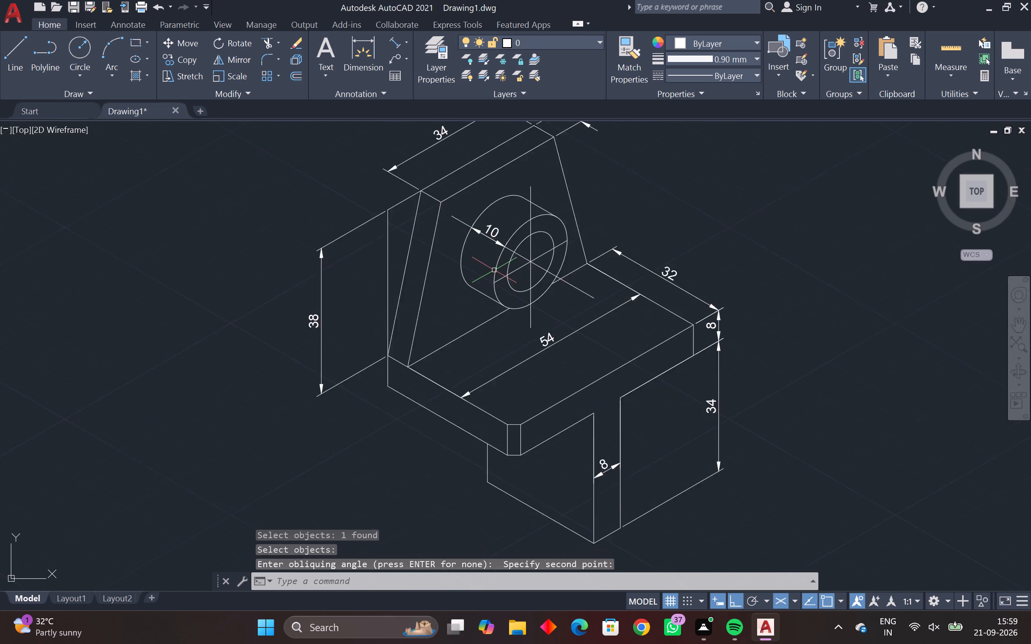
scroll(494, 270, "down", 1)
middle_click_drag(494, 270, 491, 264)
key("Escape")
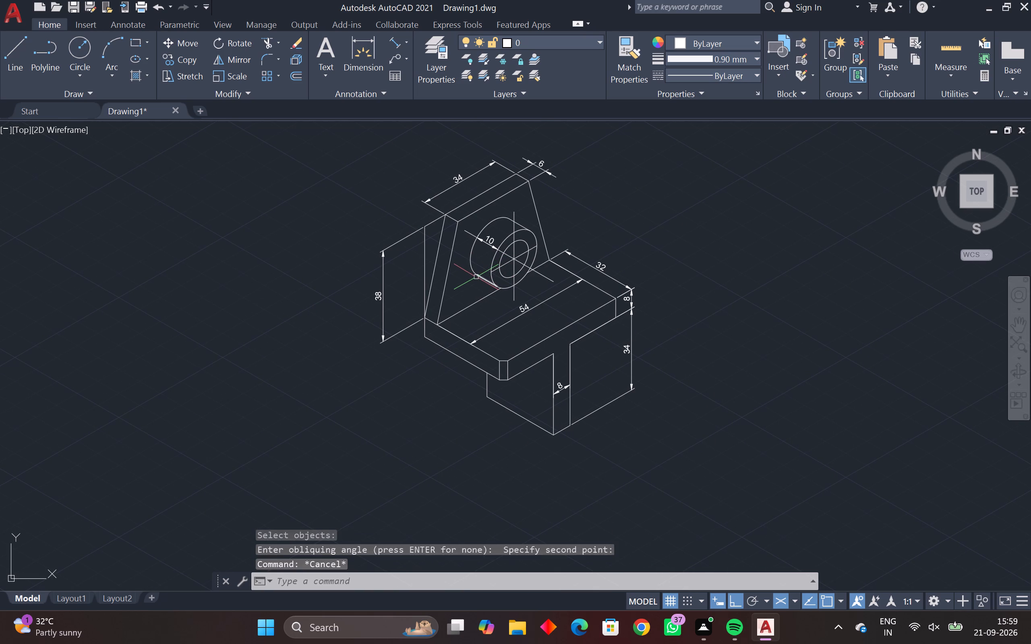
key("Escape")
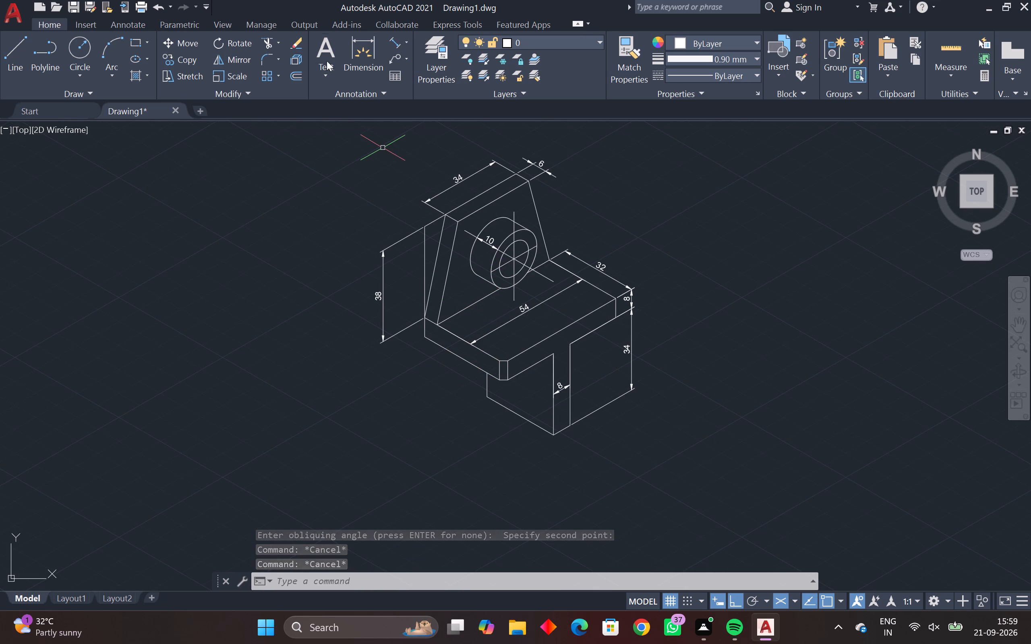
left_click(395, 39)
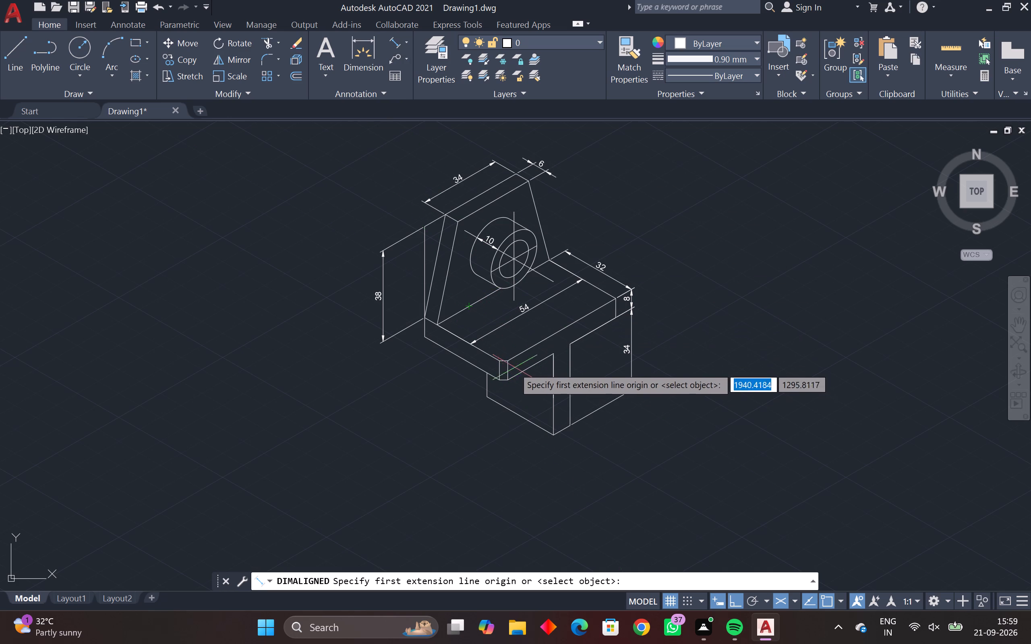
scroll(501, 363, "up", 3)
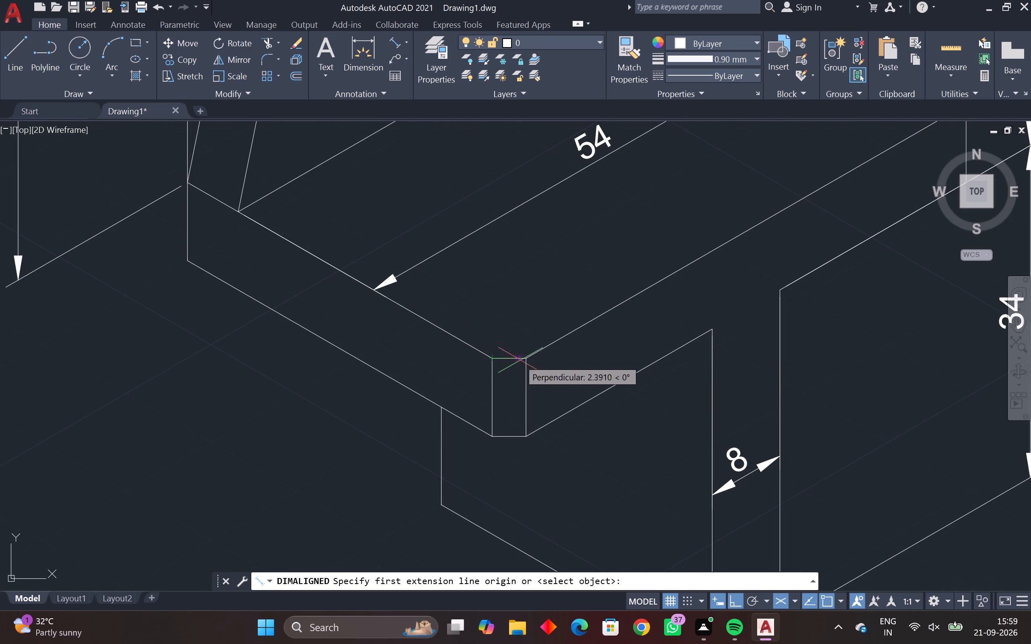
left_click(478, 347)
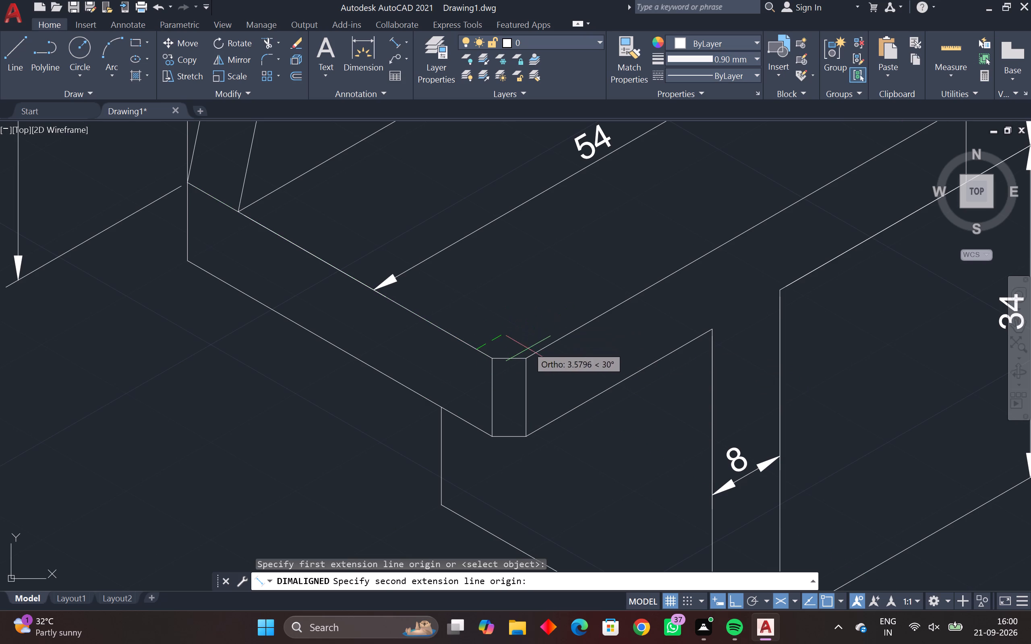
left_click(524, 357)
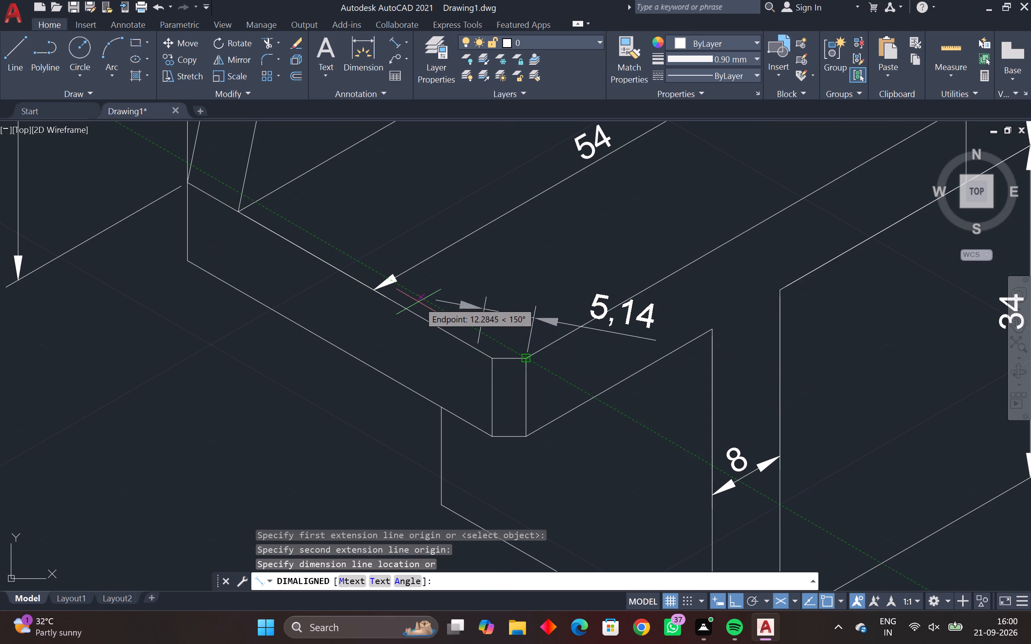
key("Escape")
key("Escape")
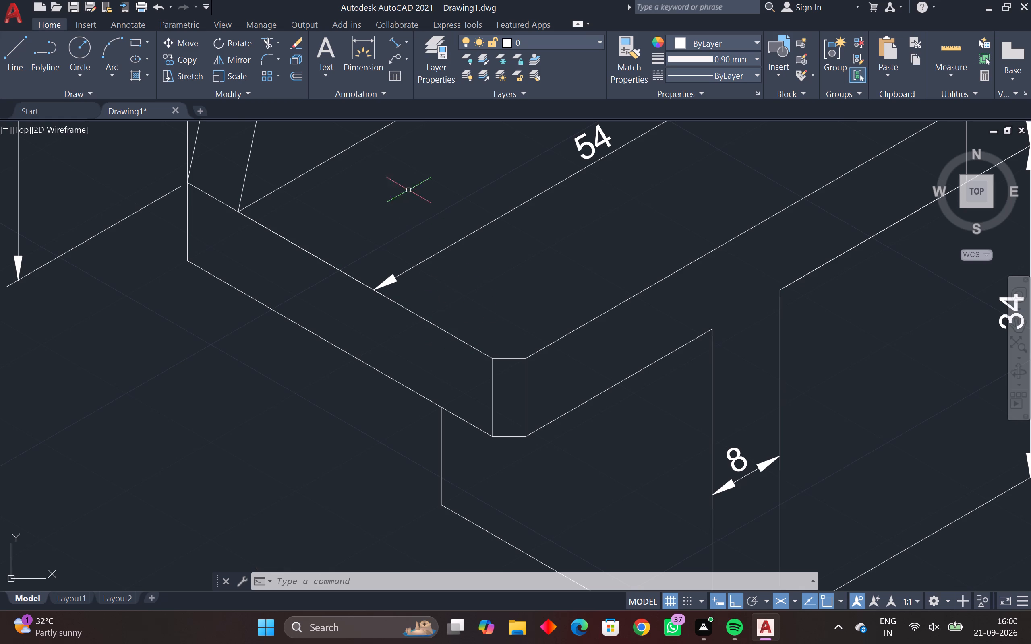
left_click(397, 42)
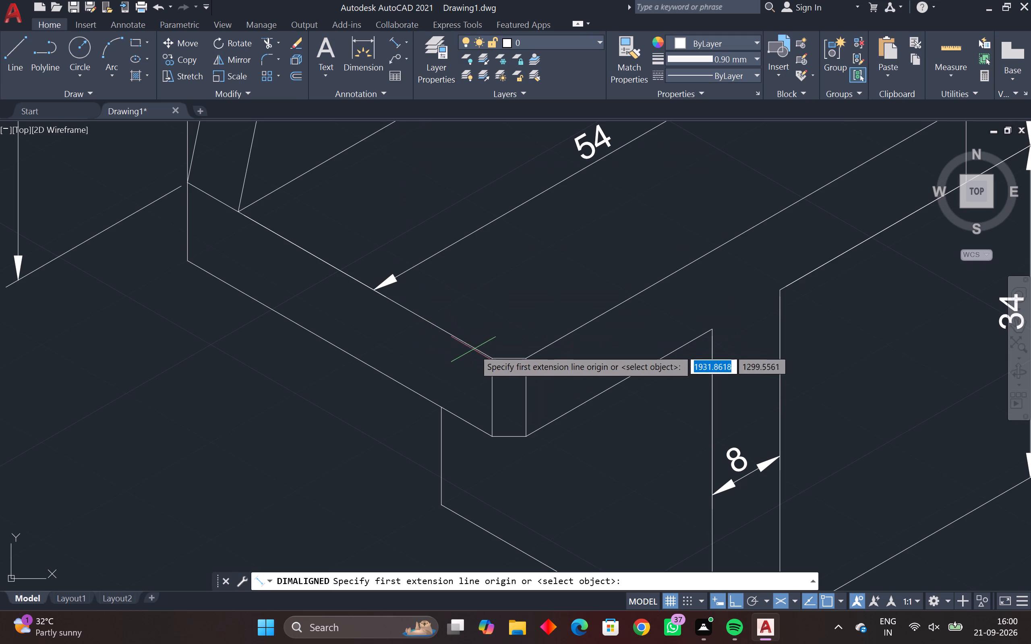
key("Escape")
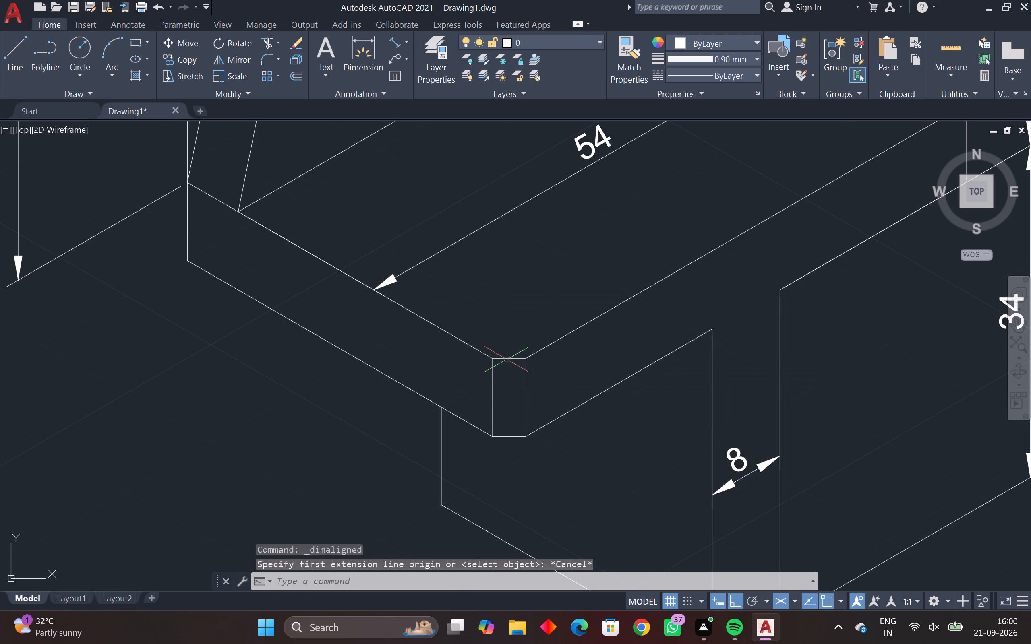
Draw a helper line about 2 long at 150° from the far end of the base's top chamfer edge, reconstructing the cut-off corner.
type("l")
key("space")
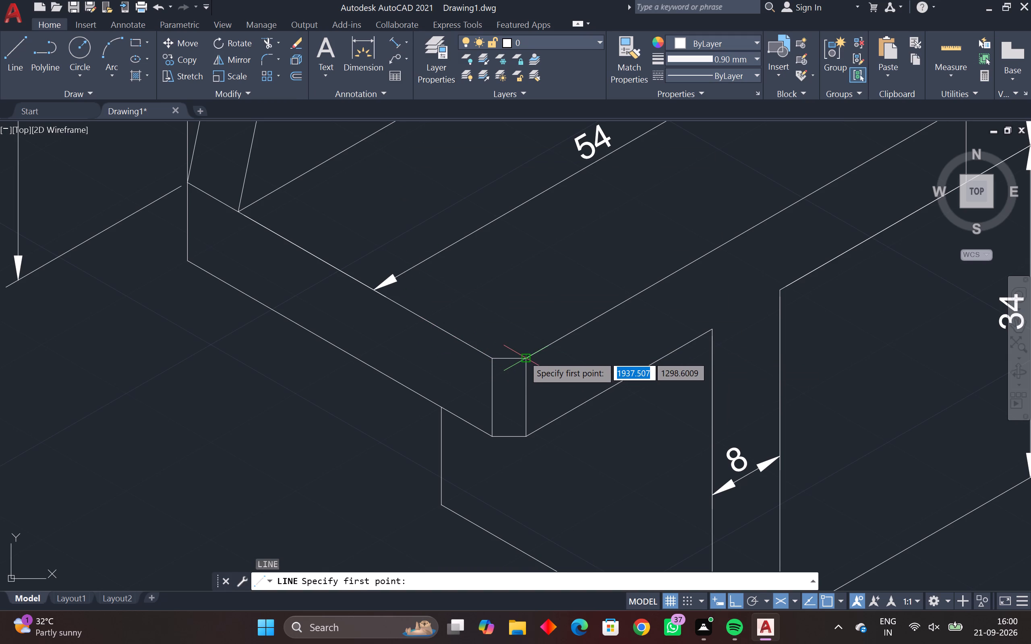
left_click(524, 356)
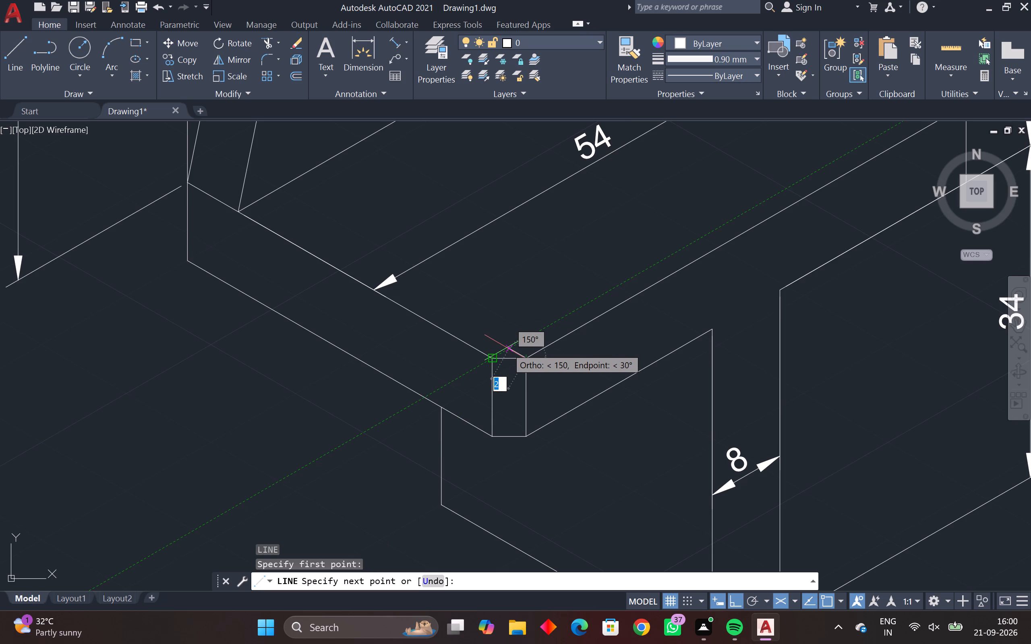
left_click(509, 349)
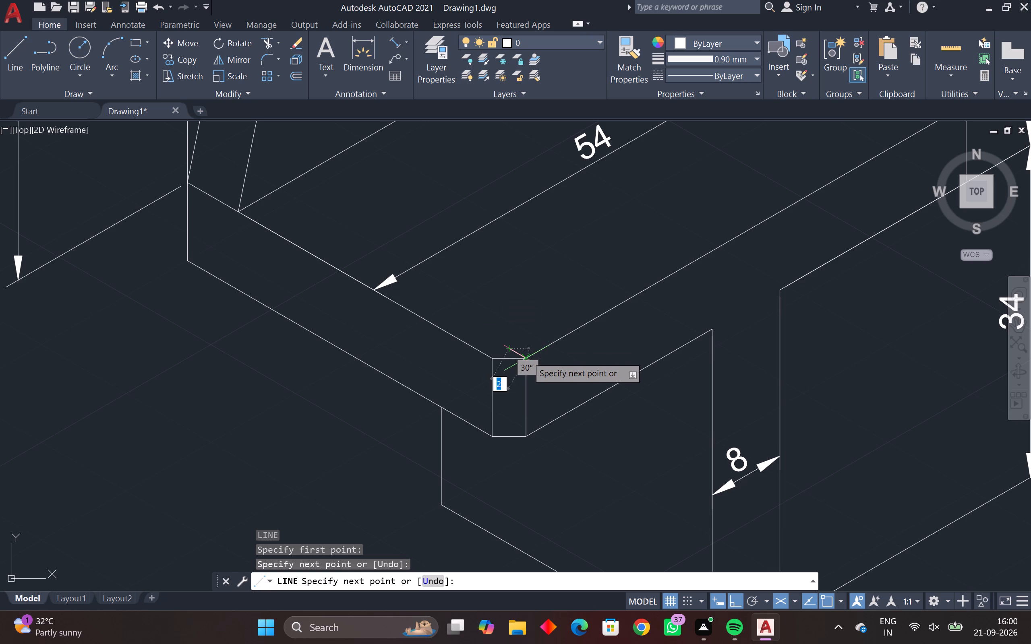
key("Escape")
key("Escape")
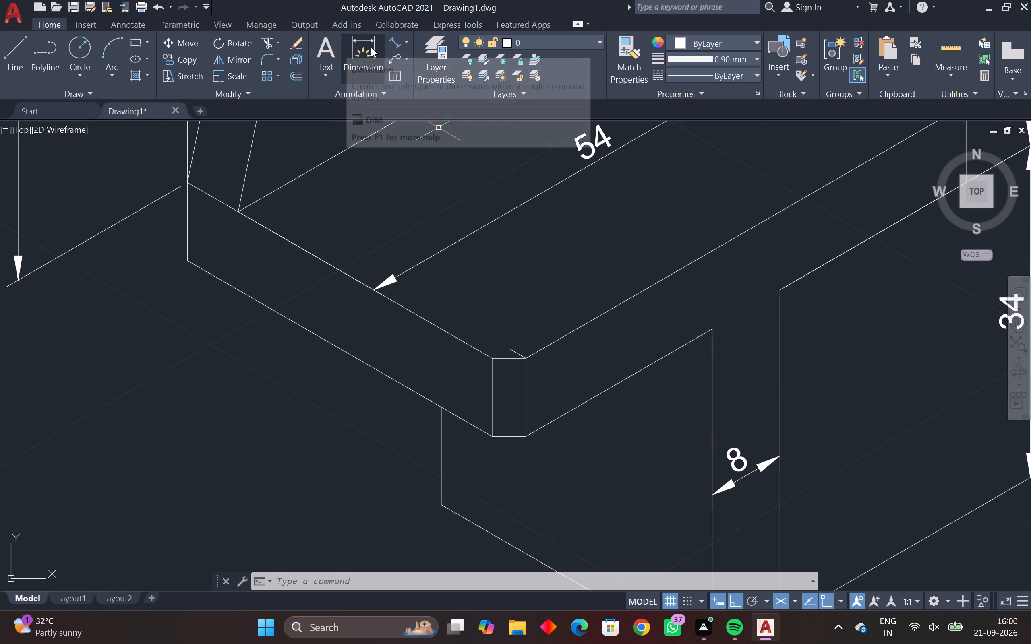
Add an aligned dimension from the chamfer edge's other end to the helper line's free end, placed above the base's corner.
left_click(393, 40)
scroll(507, 354, "up", 2)
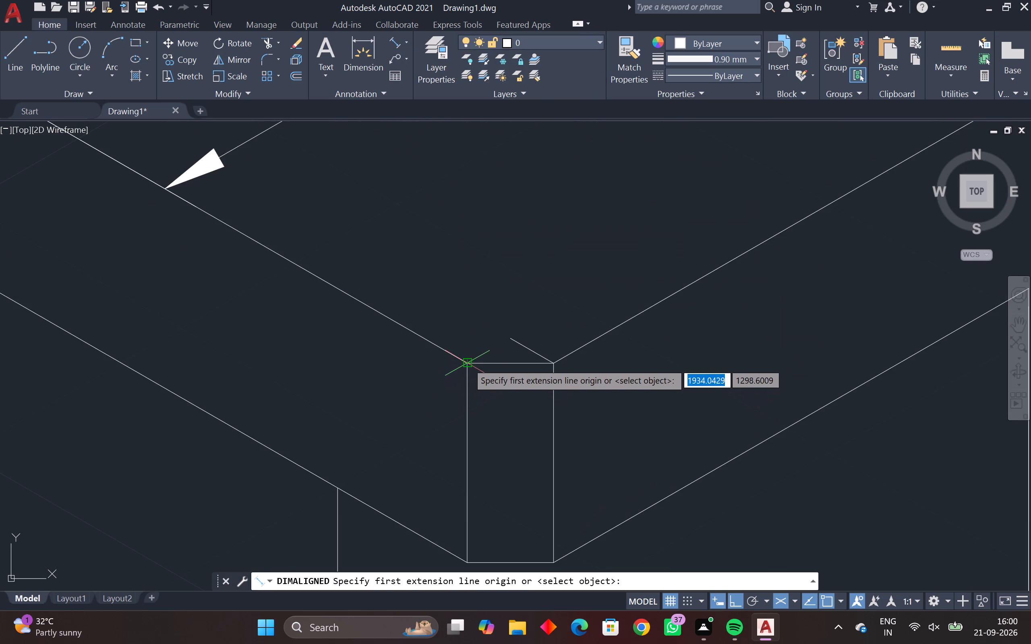
left_click(468, 363)
left_click(511, 339)
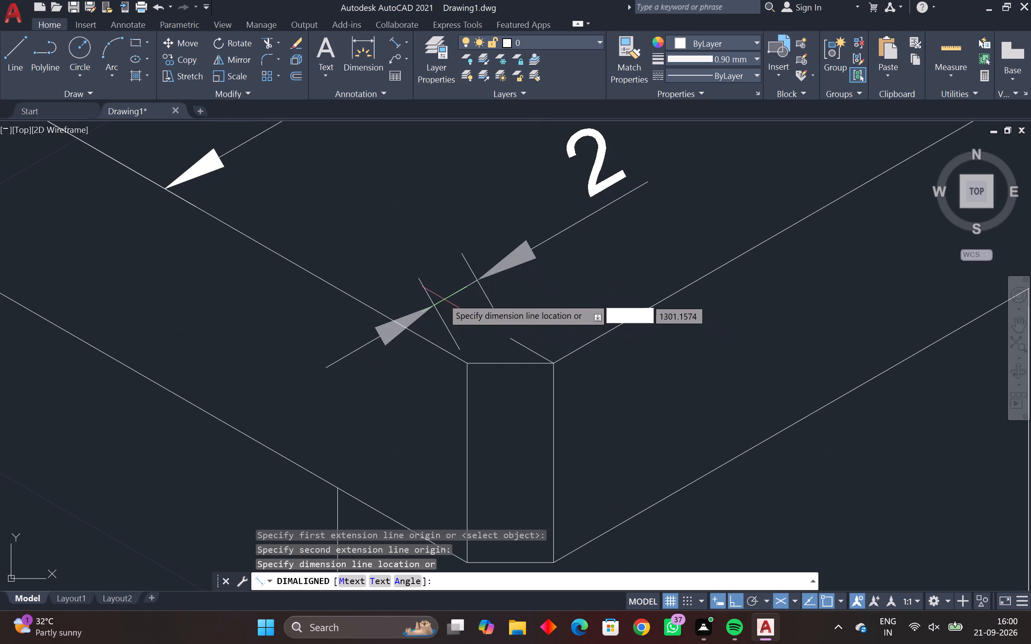
left_click(434, 292)
Add an aligned dimension along the helper line at the chamfered corner, placed on the base's top face.
key("space")
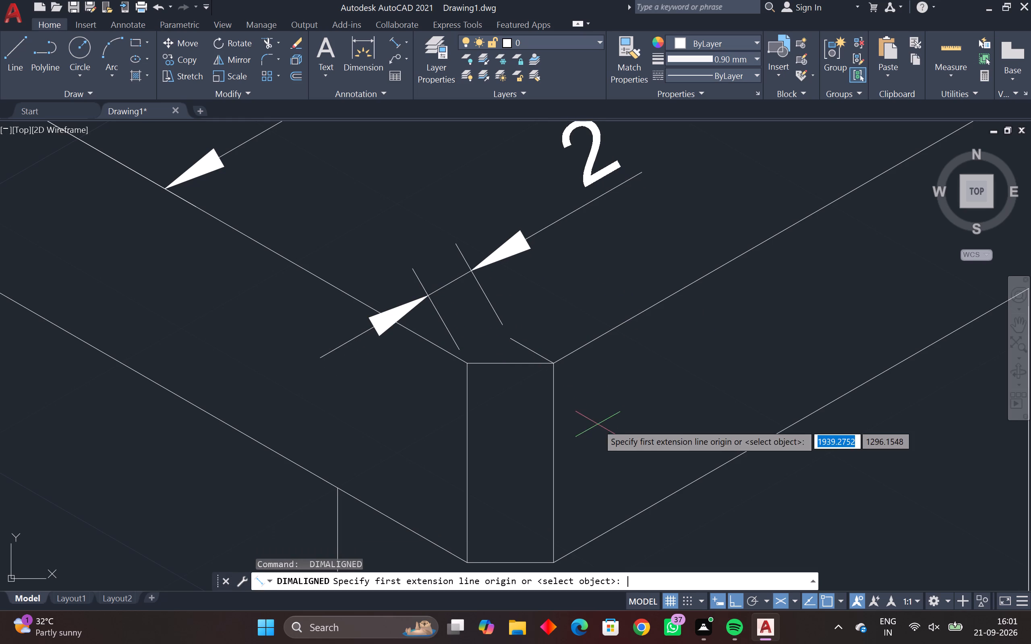
left_click(551, 362)
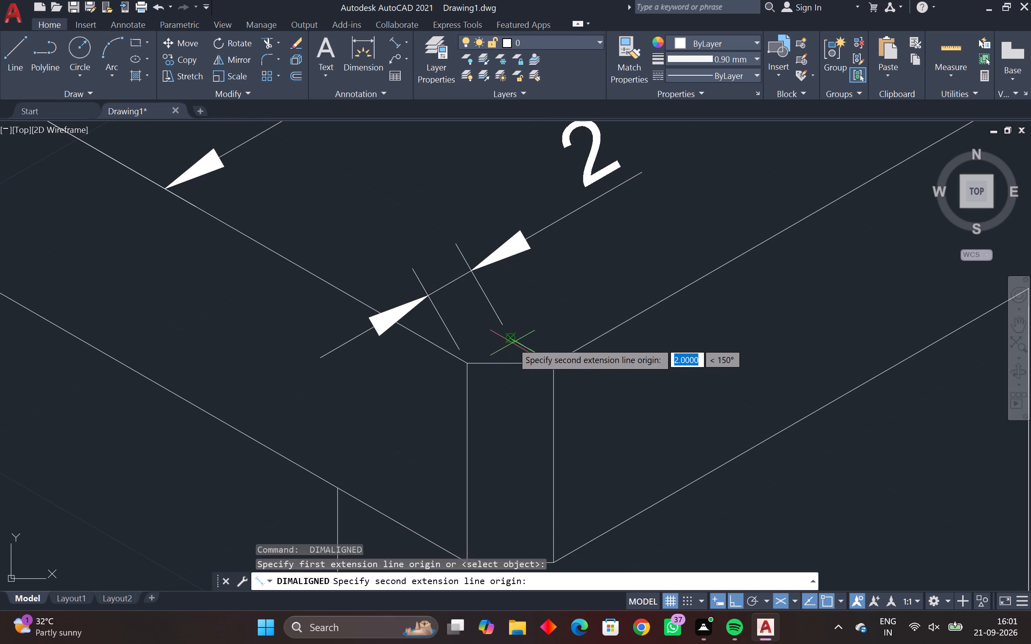
left_click(512, 337)
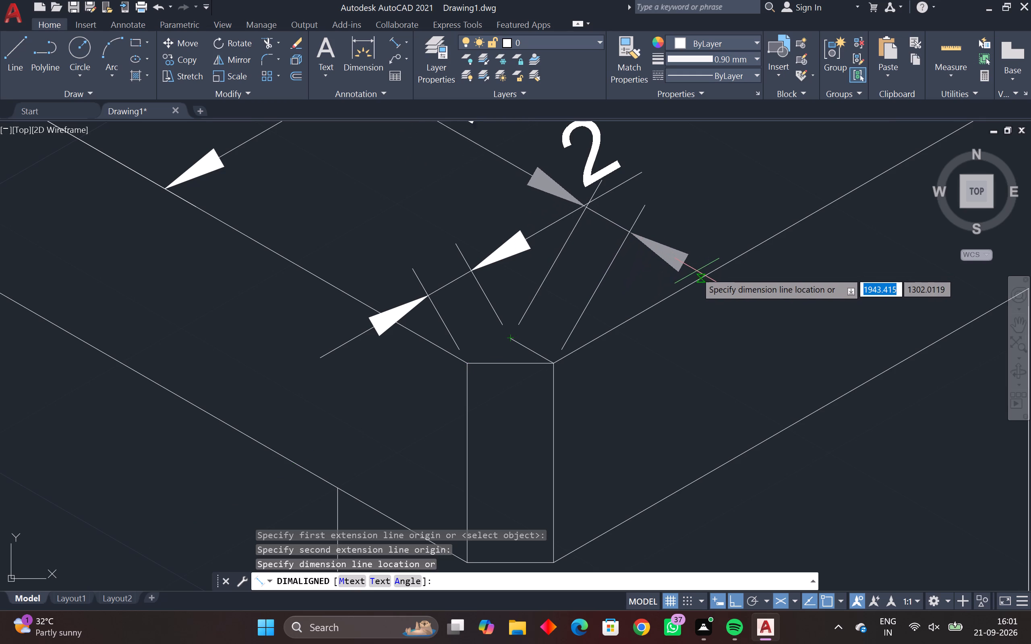
left_click(718, 324)
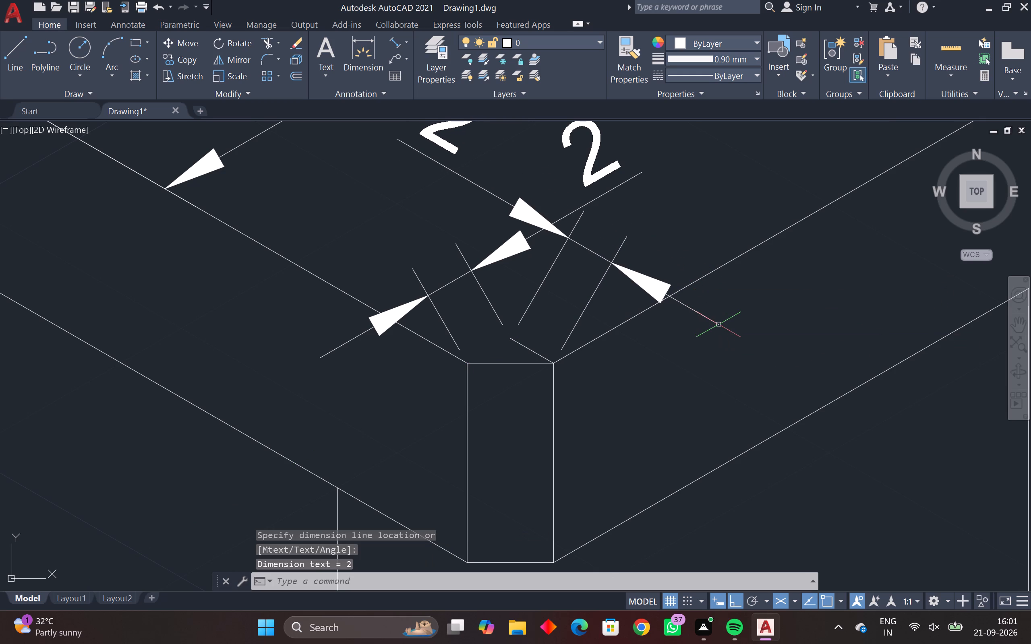
Delete the short helper line at the base's chamfered corner.
scroll(677, 362, "down", 1)
middle_click_drag(677, 362, 658, 376)
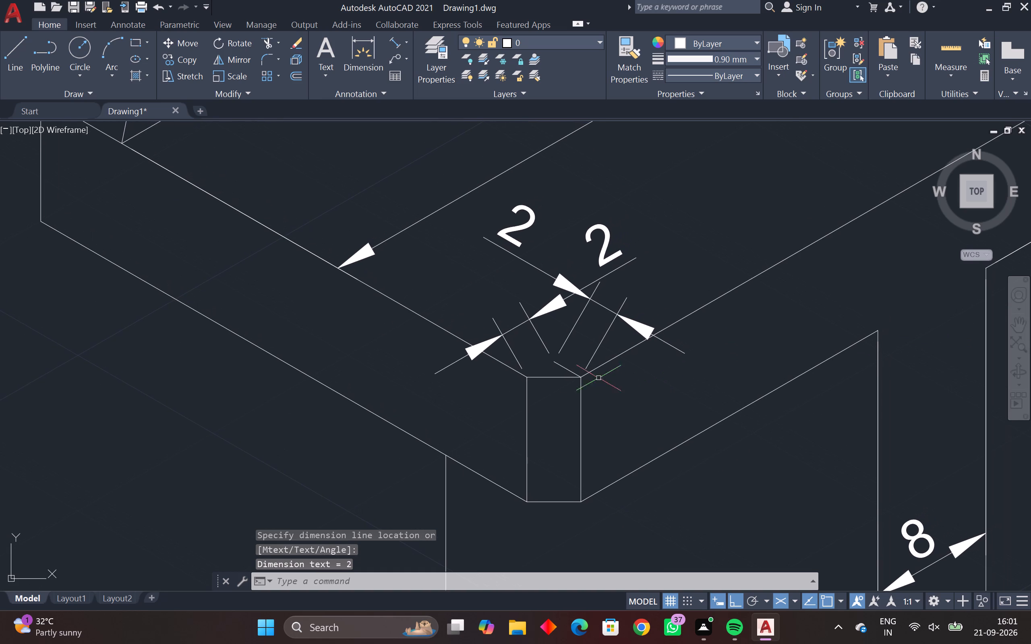
left_click(567, 369)
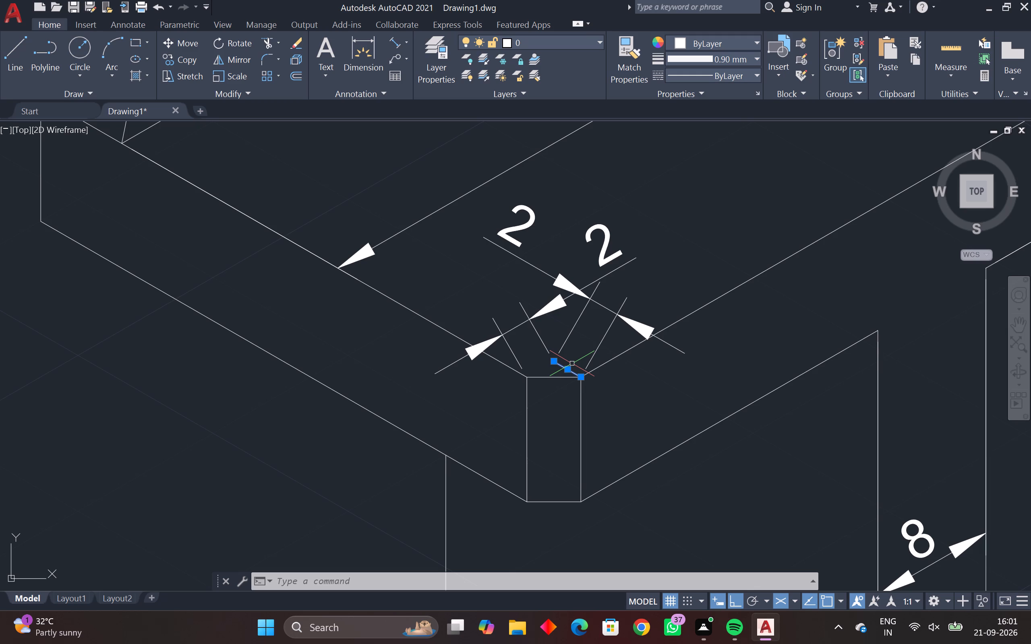
key("Delete")
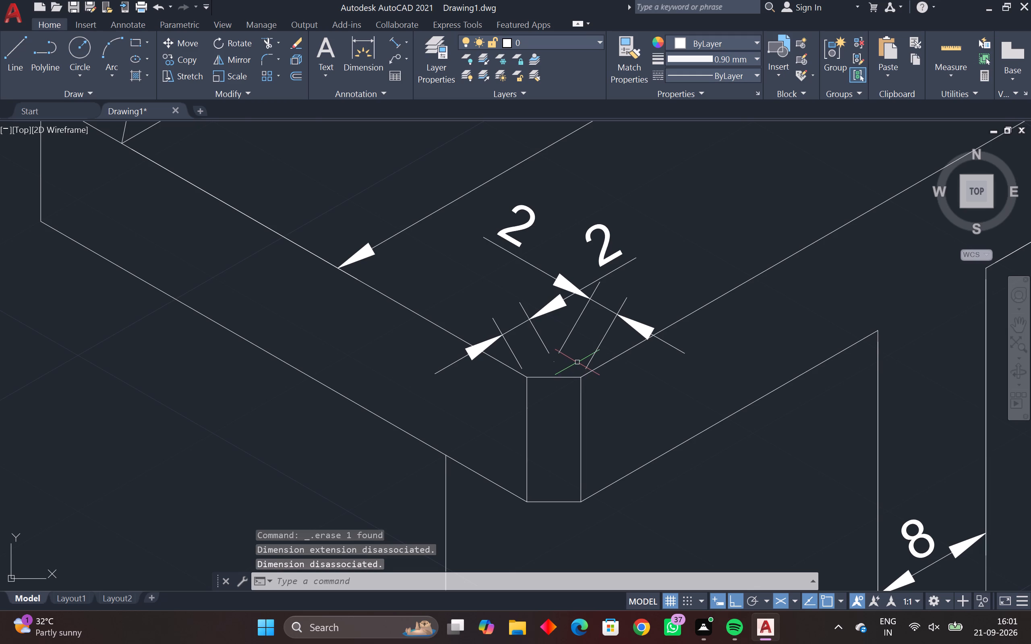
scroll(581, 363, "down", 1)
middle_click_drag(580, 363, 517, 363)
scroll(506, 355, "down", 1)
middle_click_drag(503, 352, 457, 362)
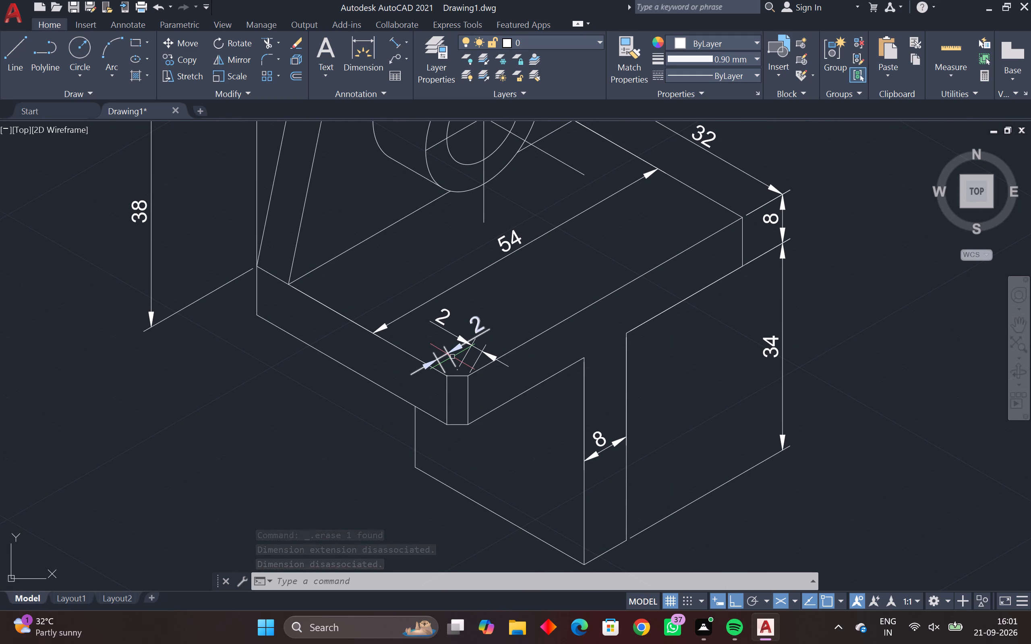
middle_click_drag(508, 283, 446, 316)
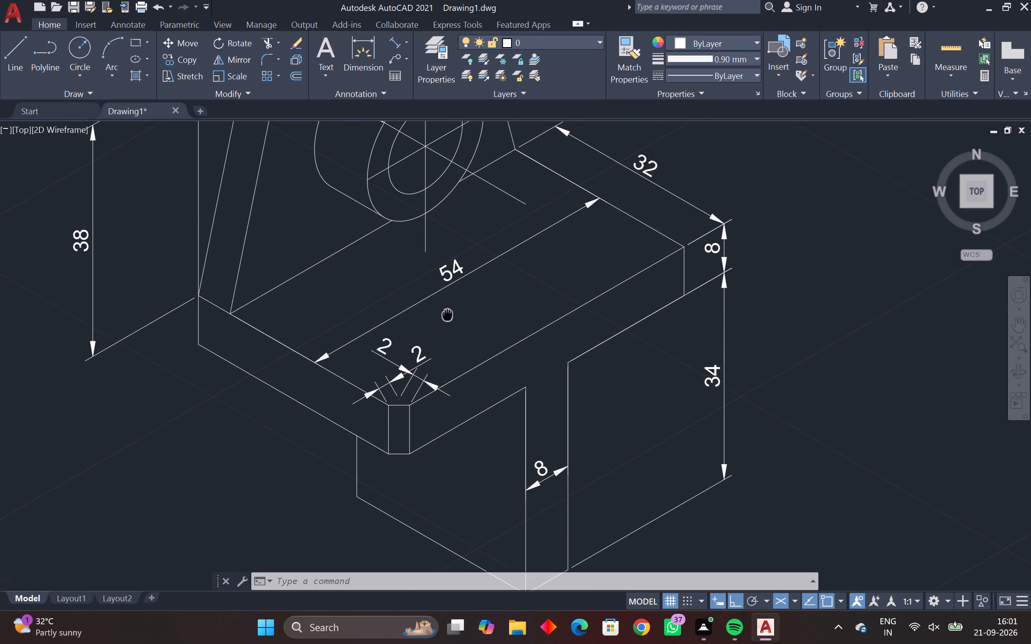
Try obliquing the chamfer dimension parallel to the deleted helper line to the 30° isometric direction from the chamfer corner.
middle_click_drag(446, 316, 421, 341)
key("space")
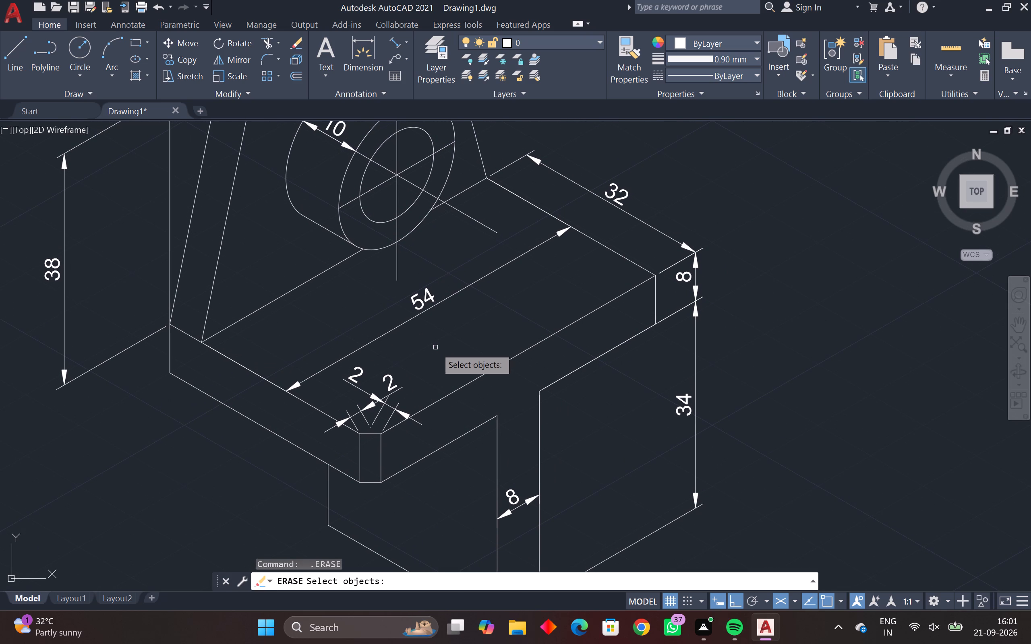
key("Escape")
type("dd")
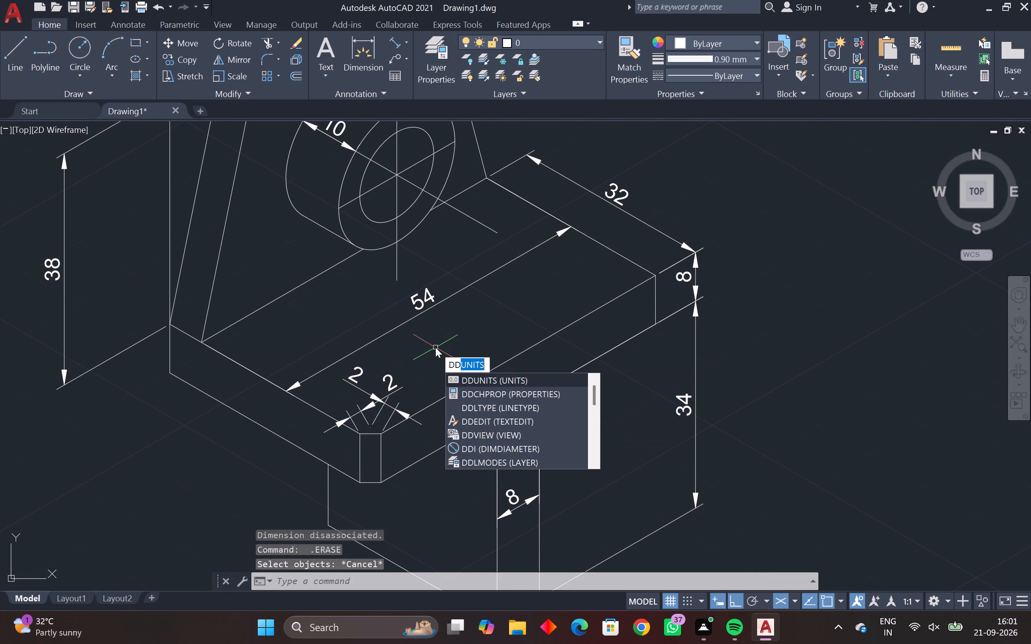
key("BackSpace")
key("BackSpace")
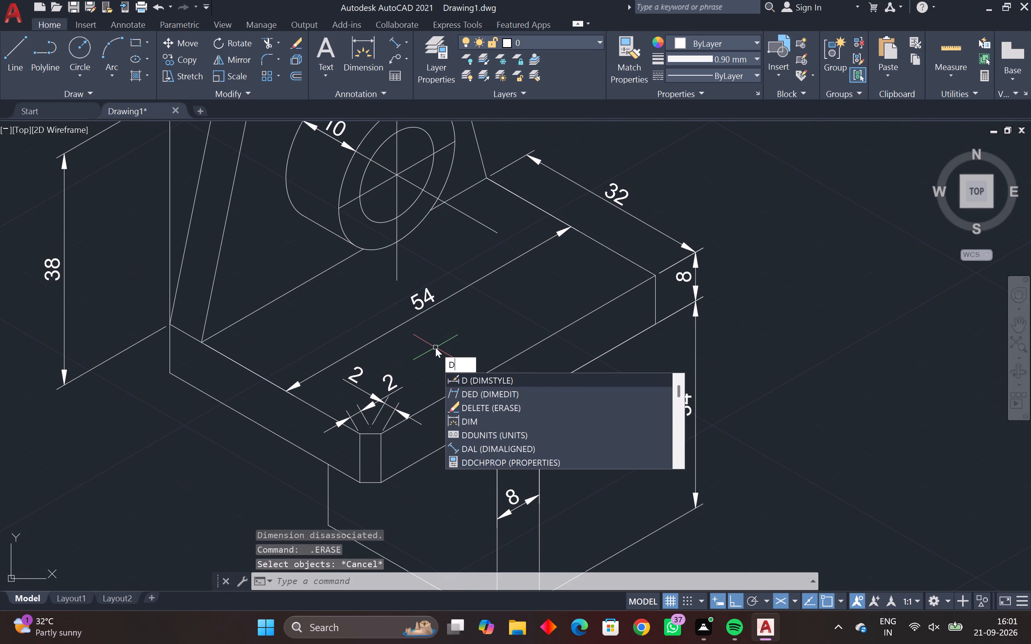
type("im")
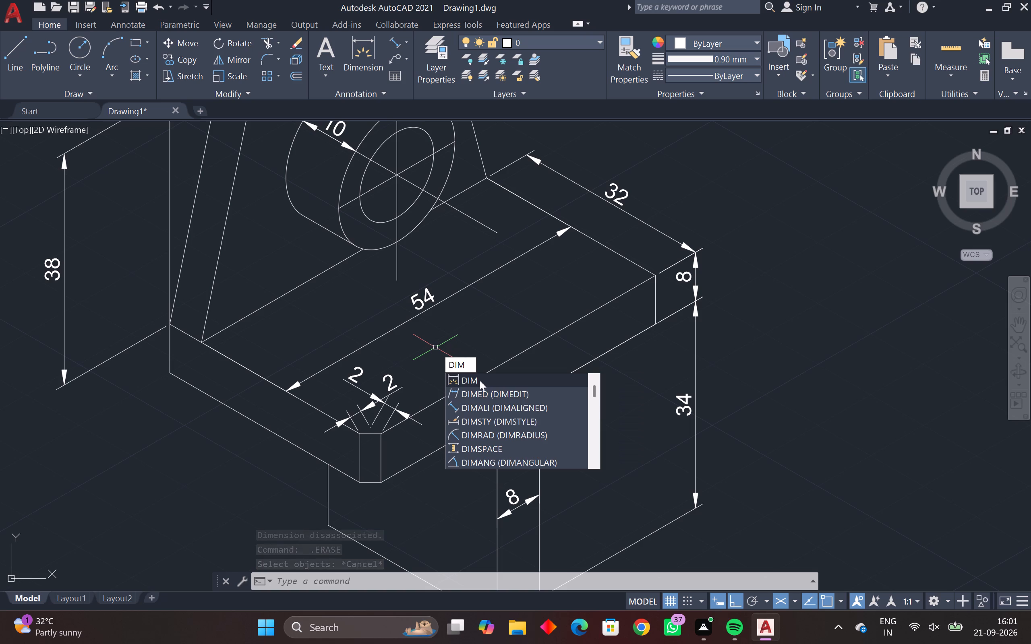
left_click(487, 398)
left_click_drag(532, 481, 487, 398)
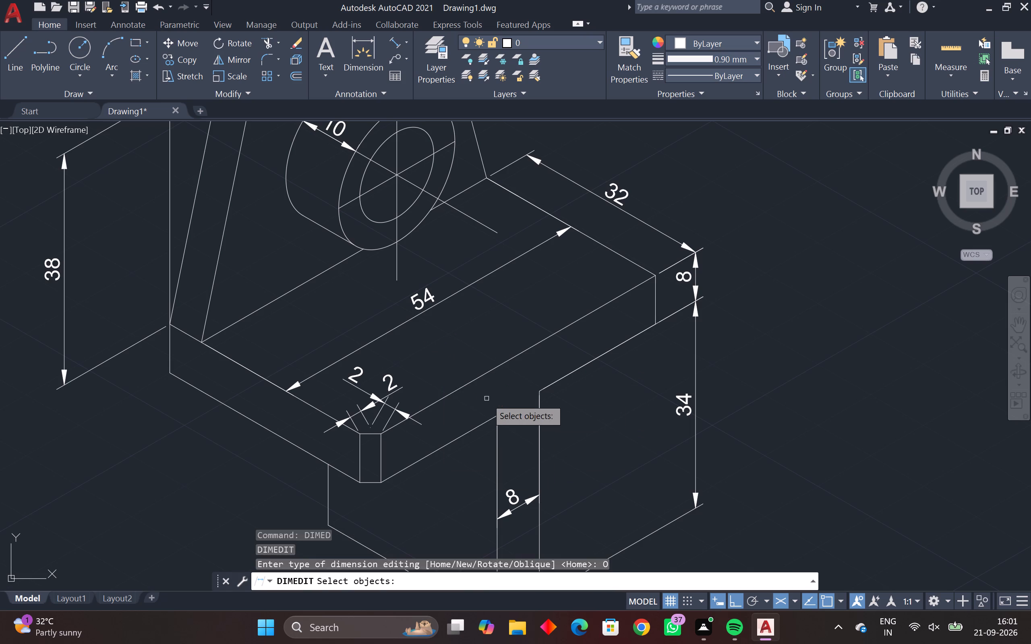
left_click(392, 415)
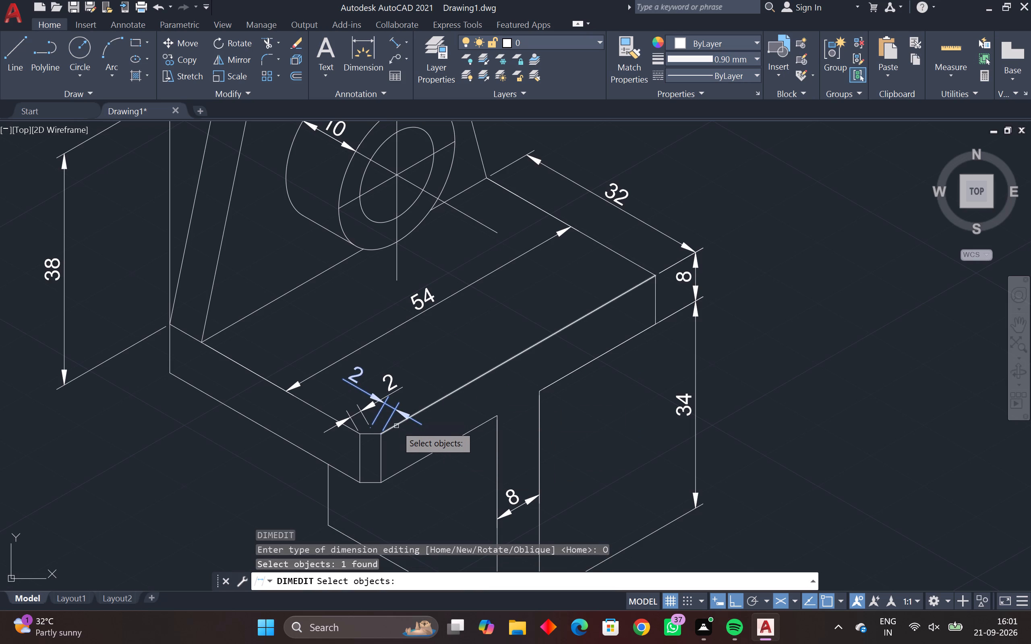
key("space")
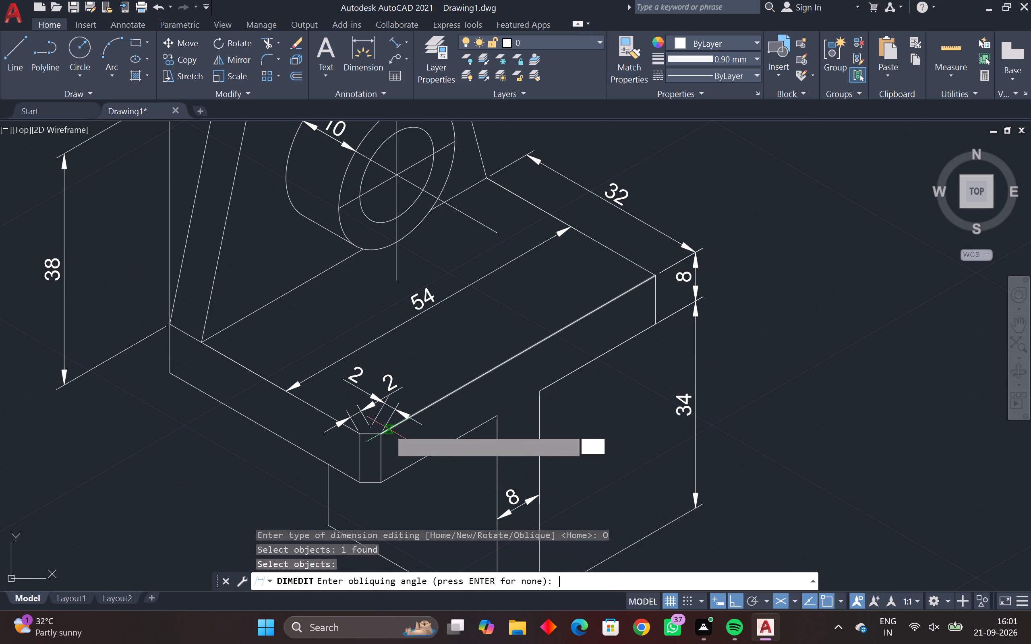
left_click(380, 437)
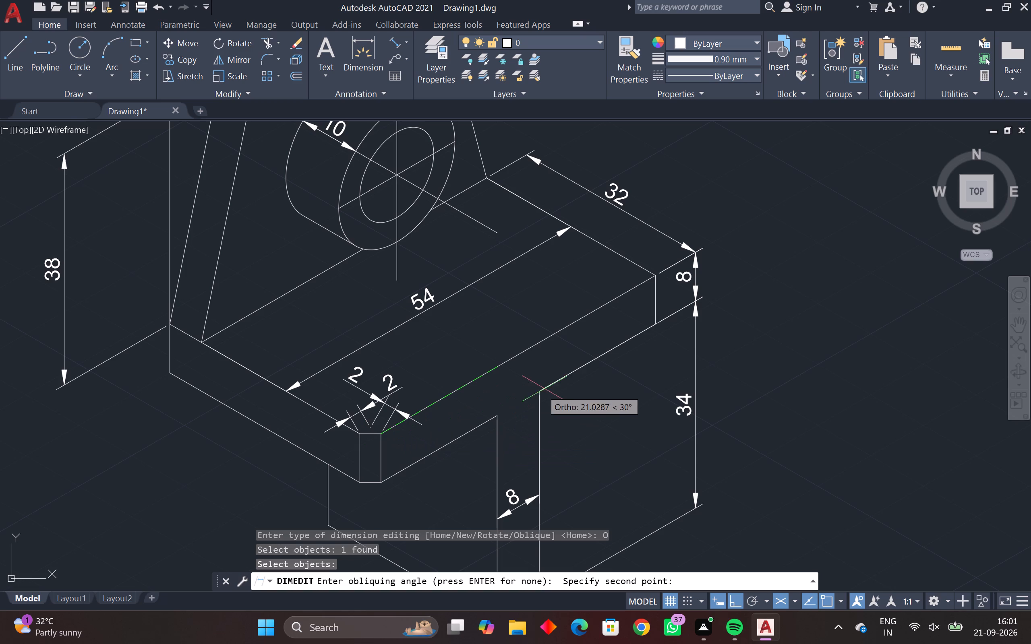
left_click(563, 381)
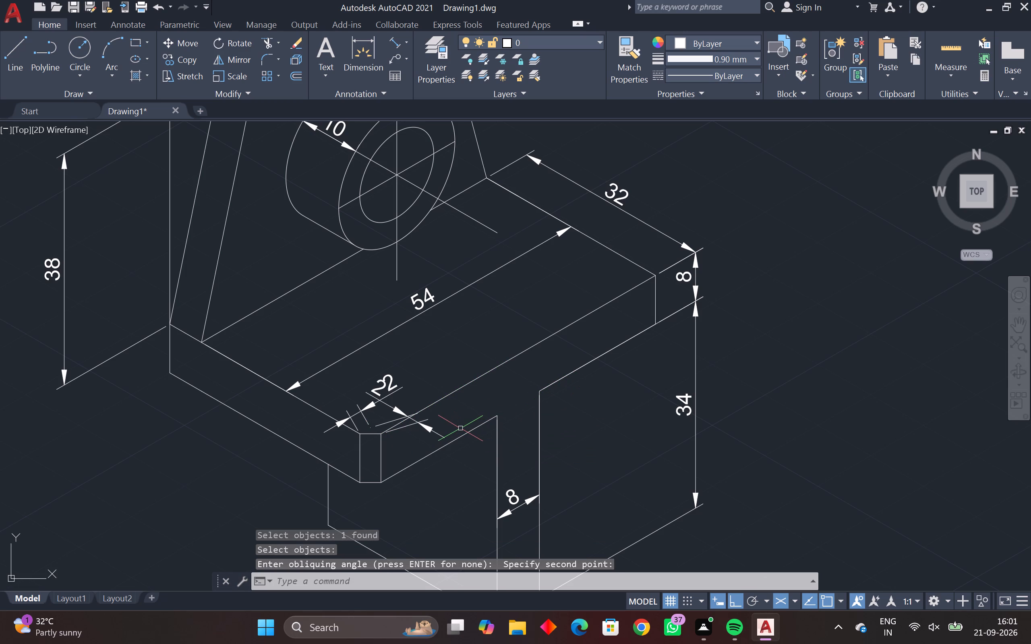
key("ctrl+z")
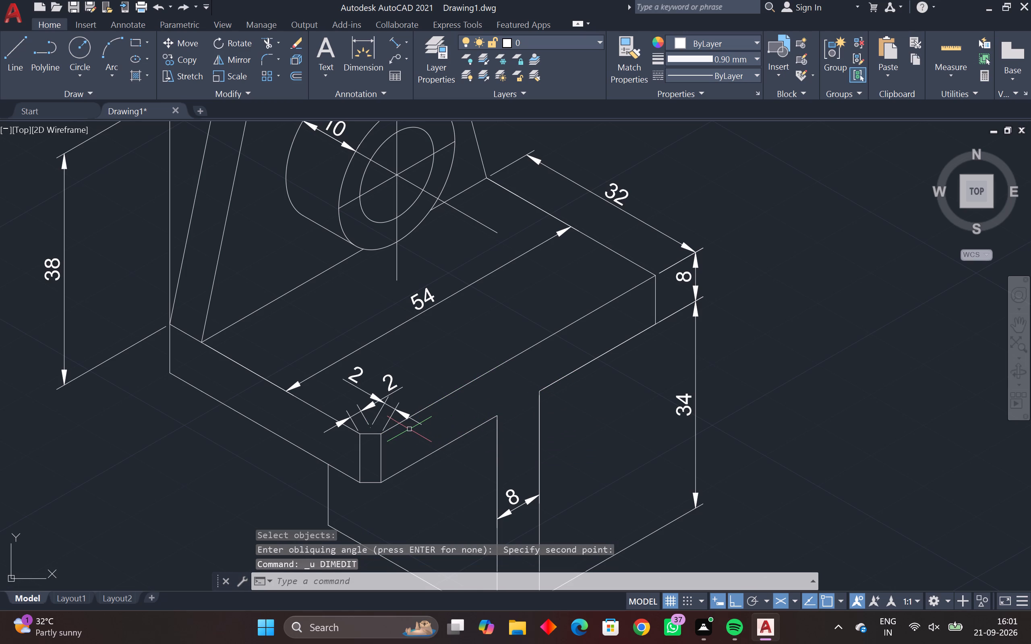
Undo the deletion of the short helper line at the base's chamfered corner.
key("space")
key("Escape")
key("Escape")
key("space")
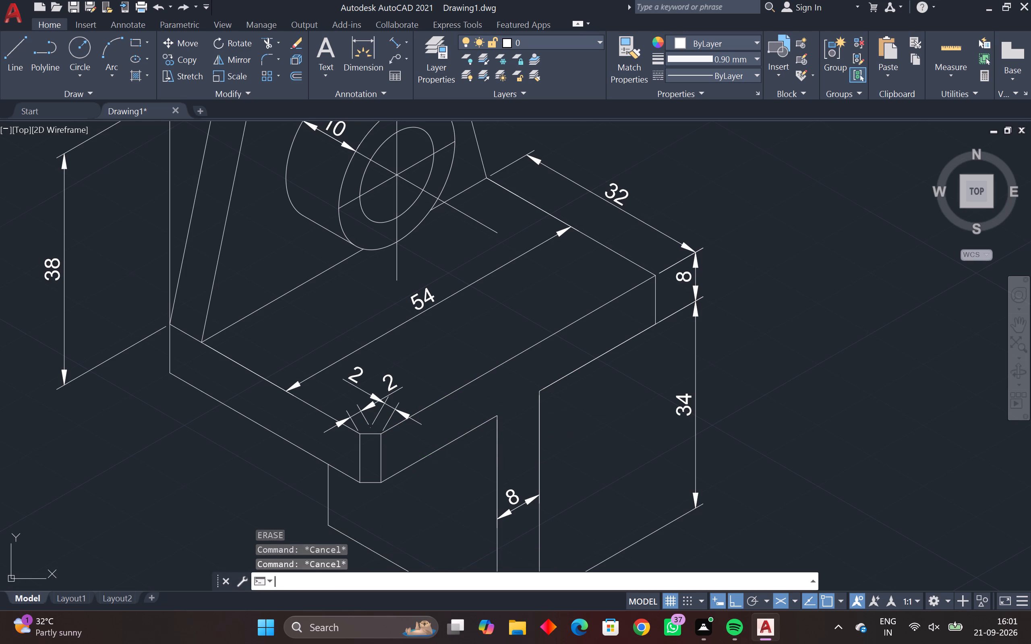
middle_click_drag(566, 374, 495, 396)
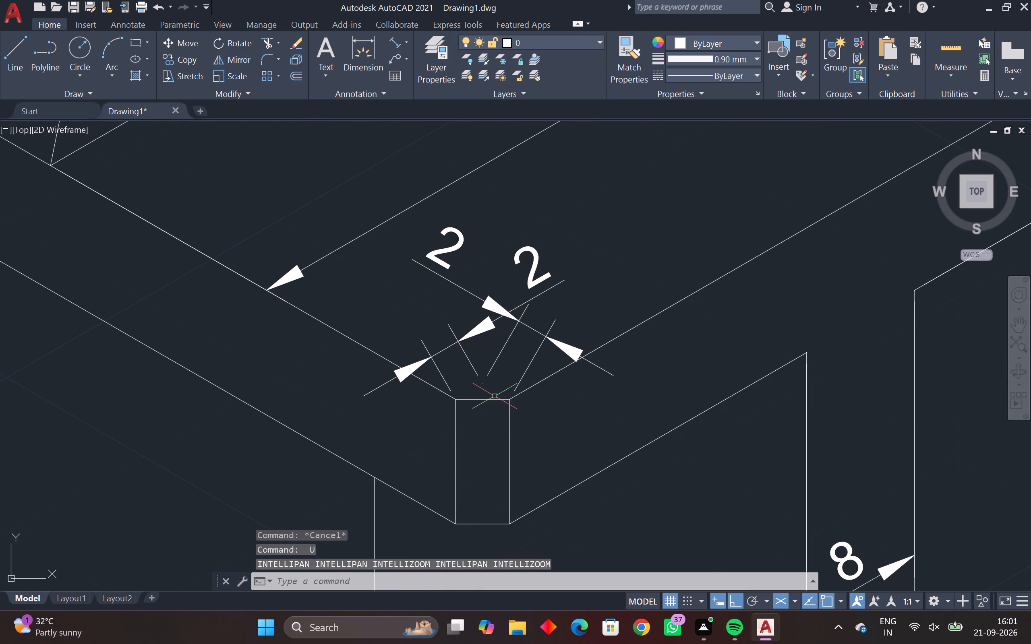
key("space")
key("space")
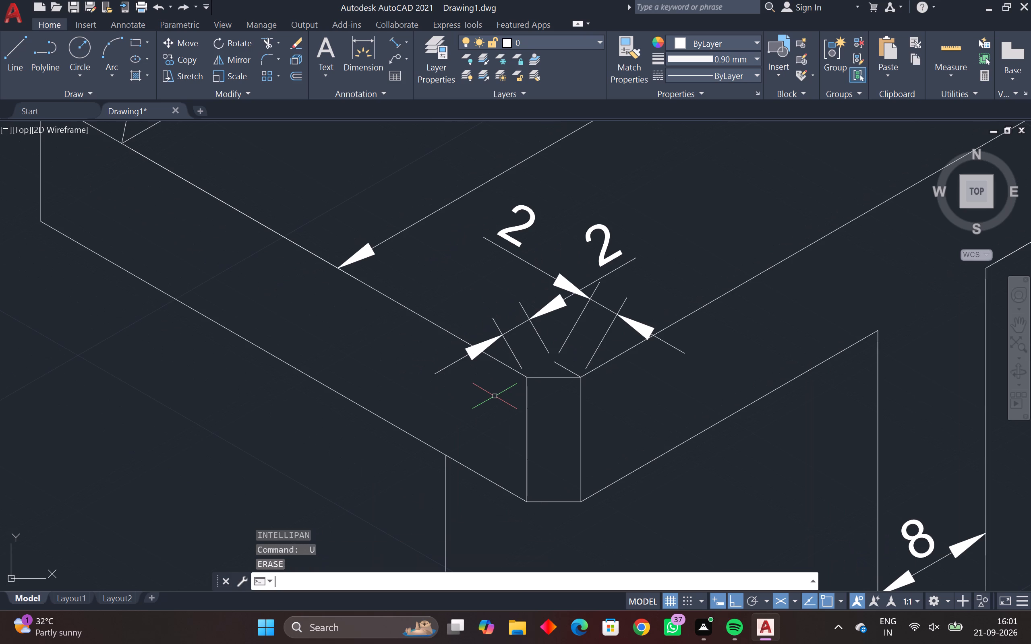
key("Escape")
key("Escape")
key("Escape")
key("Escape")
key("Escape")
key("Escape")
key("Escape")
key("Escape")
key("Escape")
key("Escape")
key("Escape")
key("Escape")
key("Escape")
key("Escape")
key("Escape")
key("Escape")
key("Escape")
key("Escape")
key("Escape")
key("Escape")
key("Escape")
key("Escape")
key("Escape")
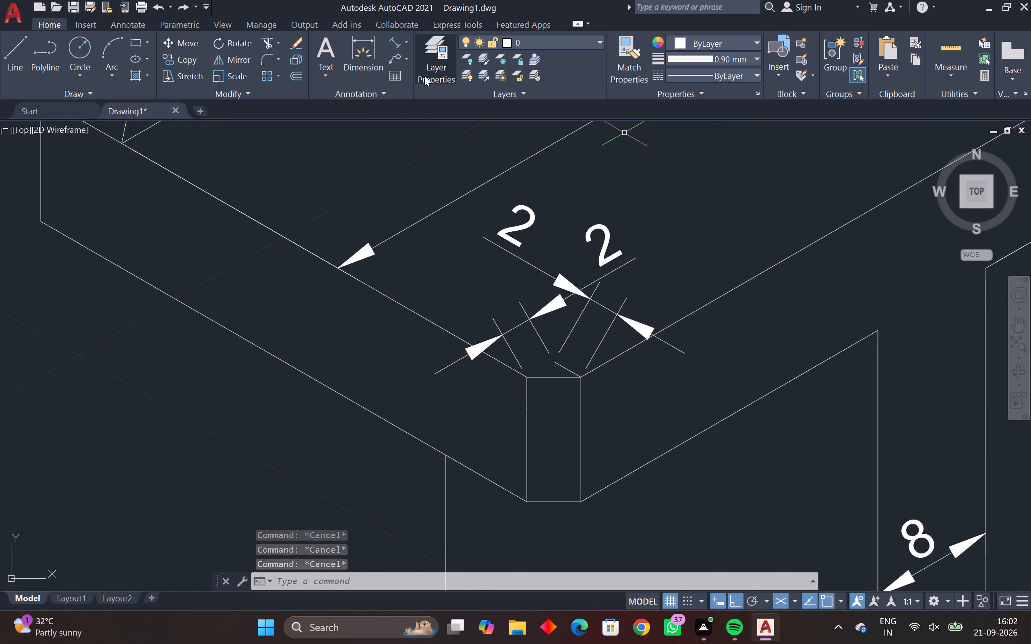
Oblique the chamfer dimension parallel to the helper line to the 30° direction, picking from the helper line's chamfer corner along the base's long top edge.
key("d")
key("i")
key("m")
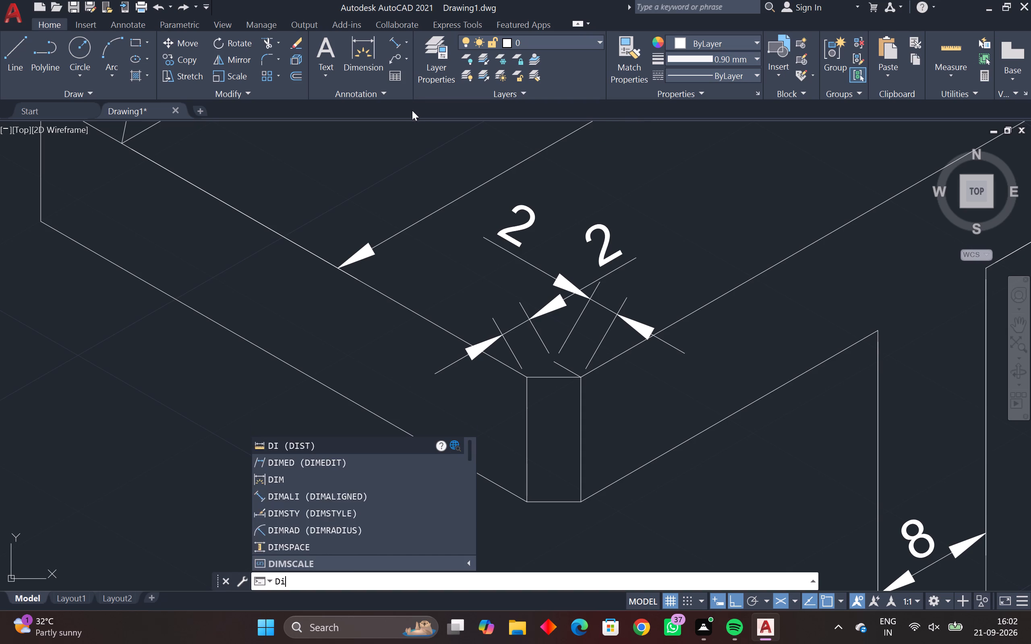
left_click(352, 466)
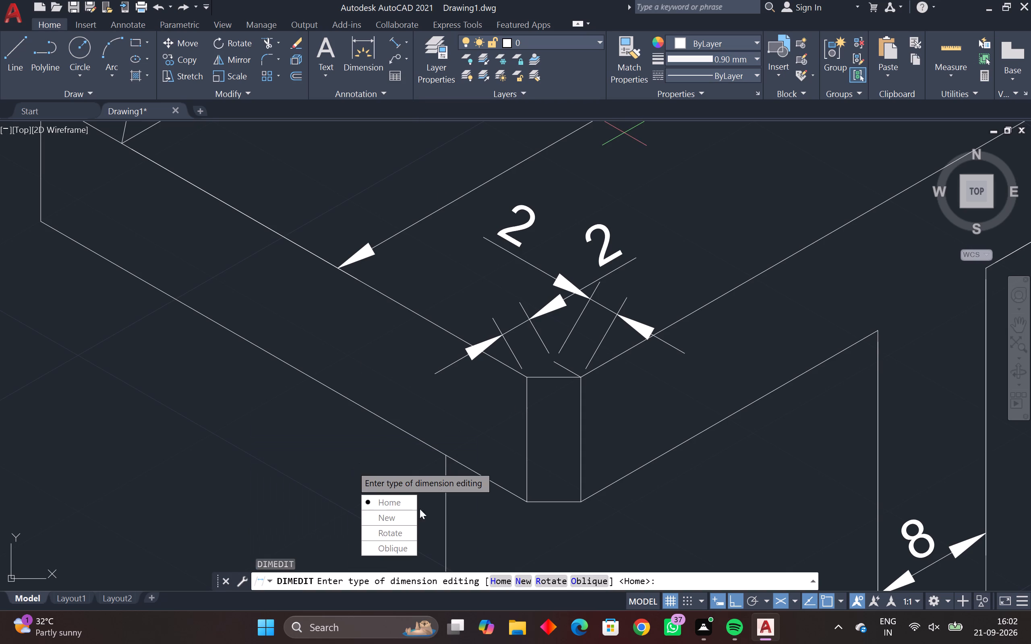
left_click_drag(401, 551, 352, 466)
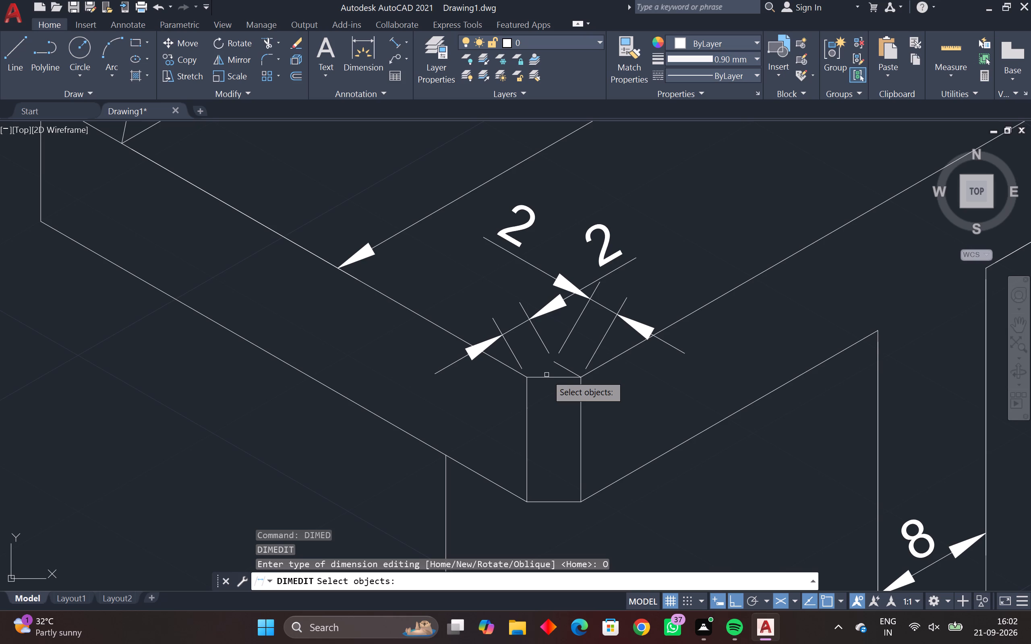
left_click(594, 353)
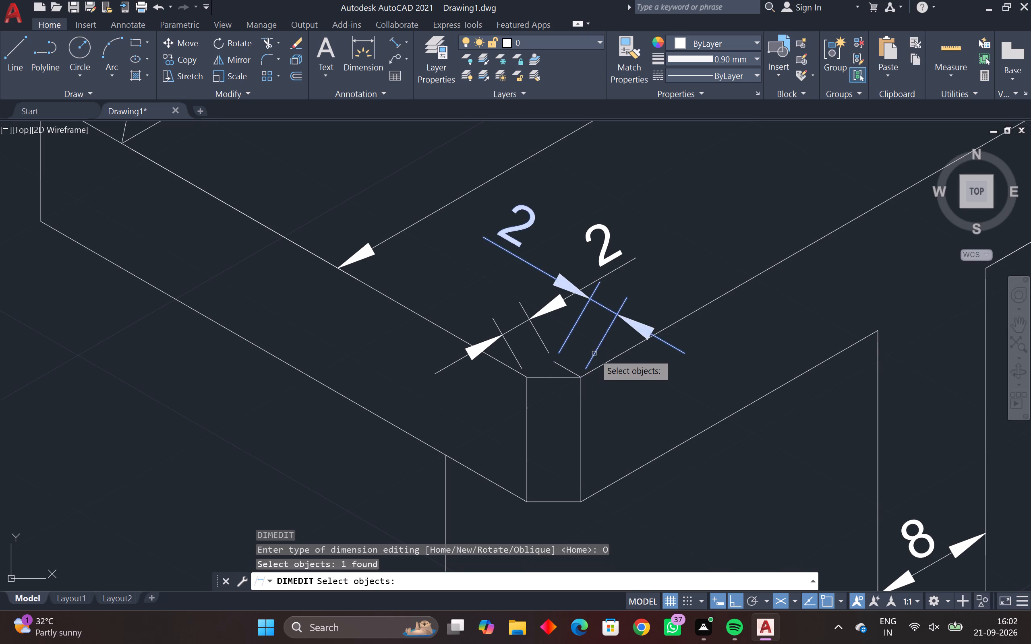
key("space")
left_click(583, 378)
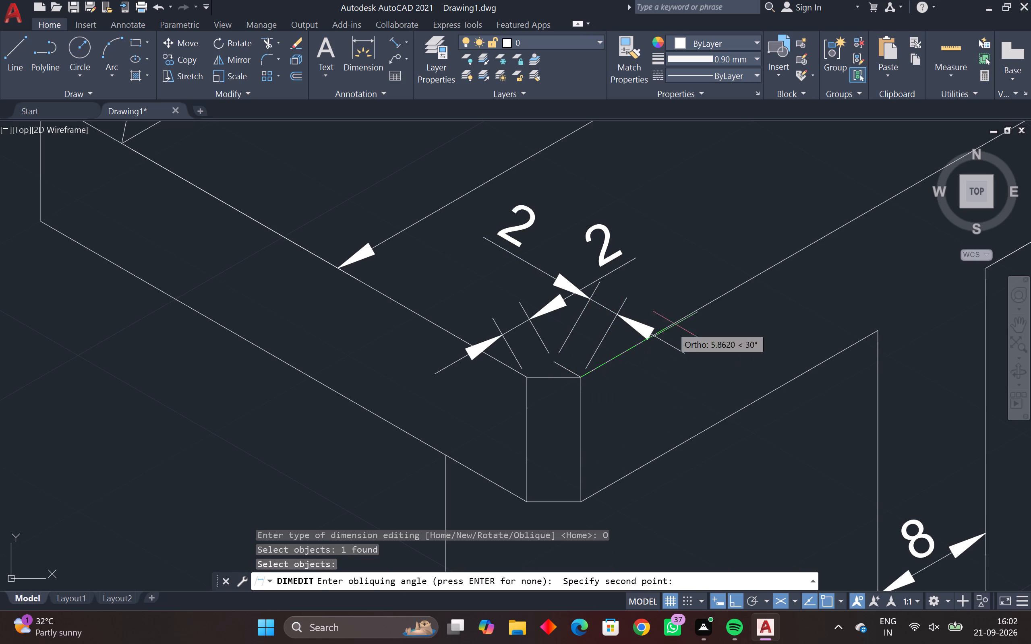
left_click(740, 279)
scroll(719, 349, "down", 1)
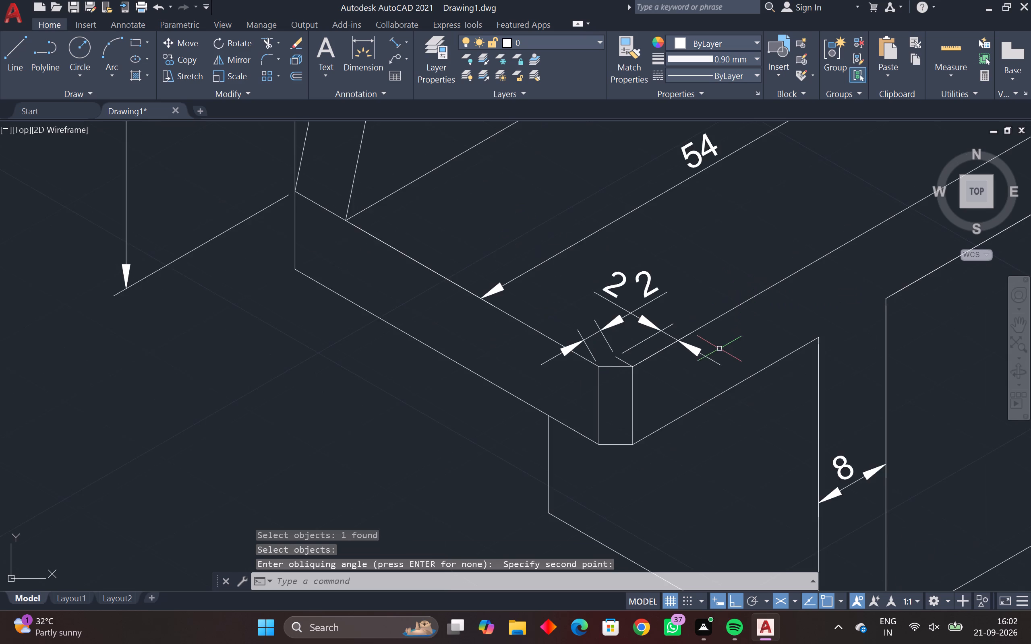
middle_click_drag(719, 349, 762, 326)
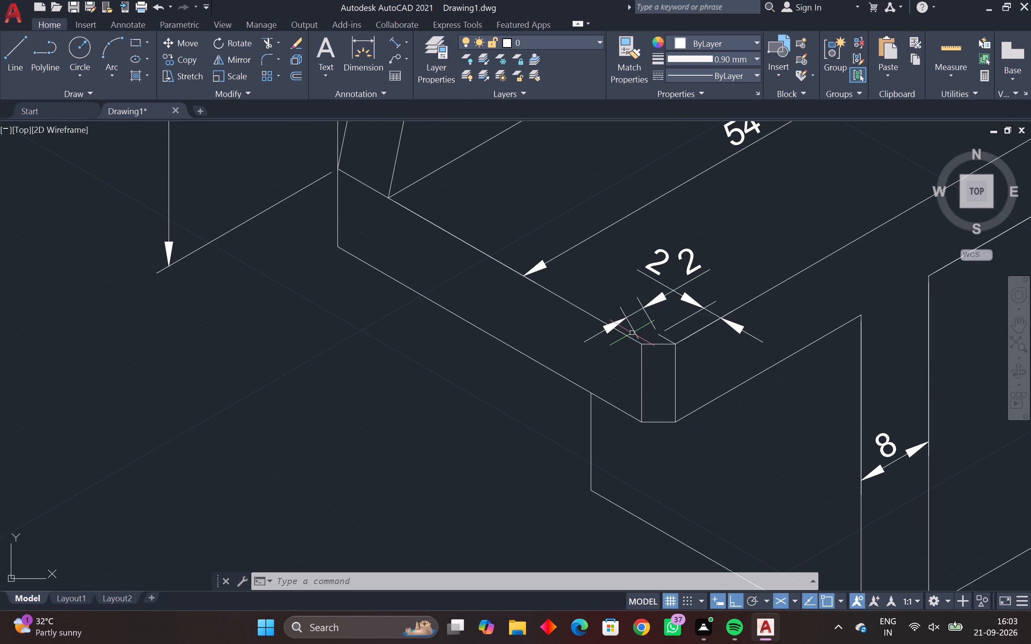
Oblique the other 2 dimension at the chamfer along the base's short top edge, parallel to the helper line.
key("space")
left_click_drag(671, 414, 632, 333)
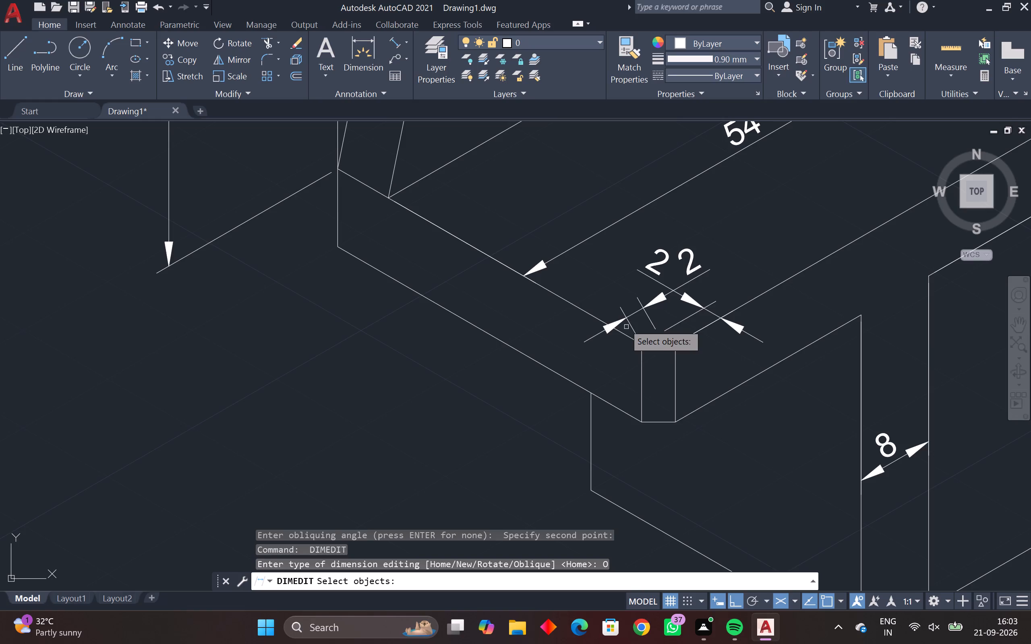
left_click(626, 316)
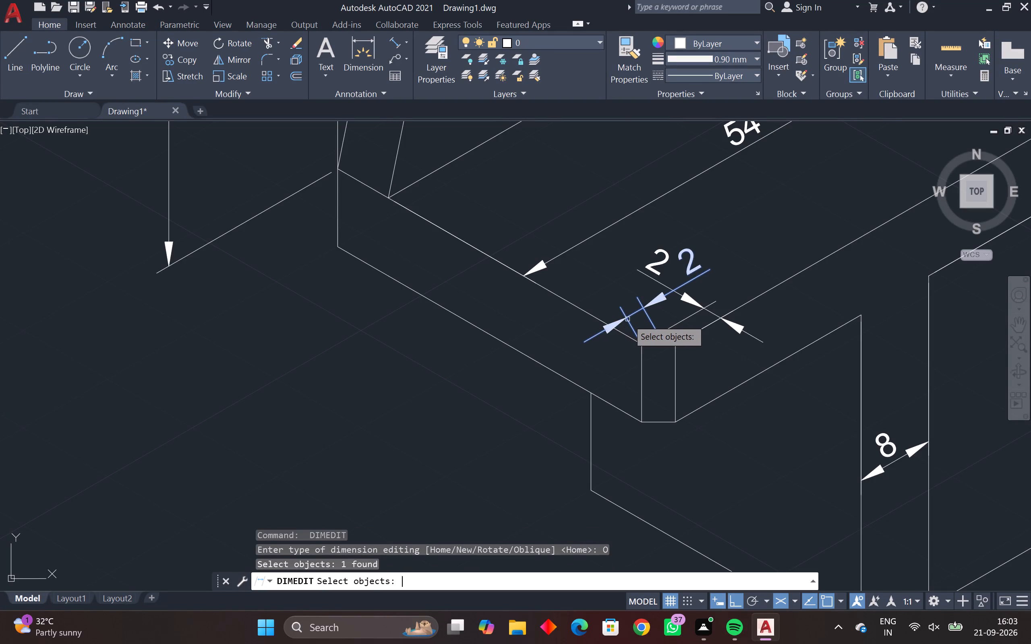
key("space")
left_click_drag(640, 345, 631, 339)
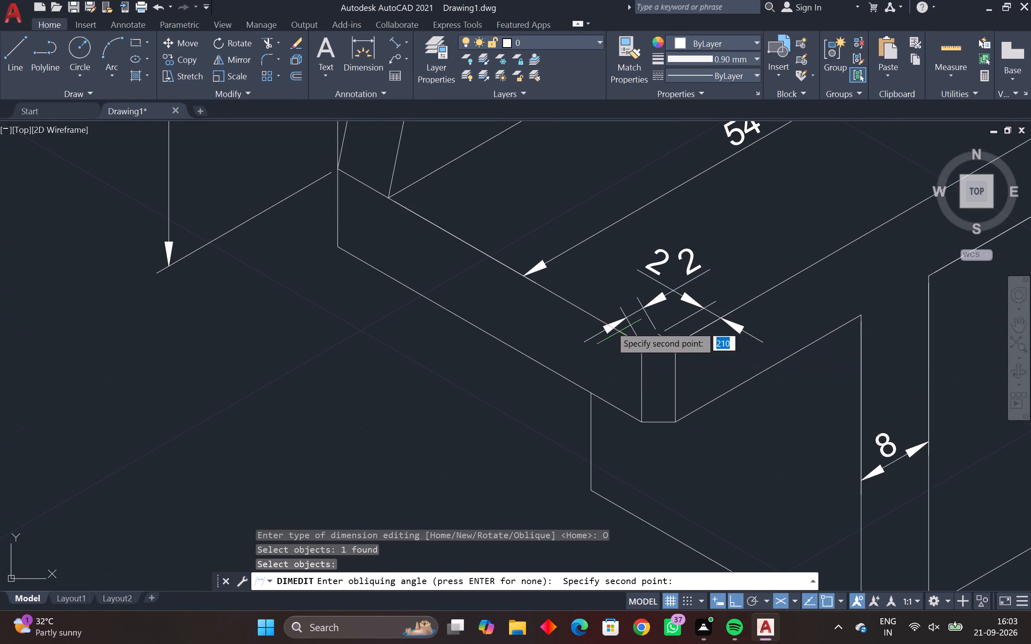
left_click(538, 297)
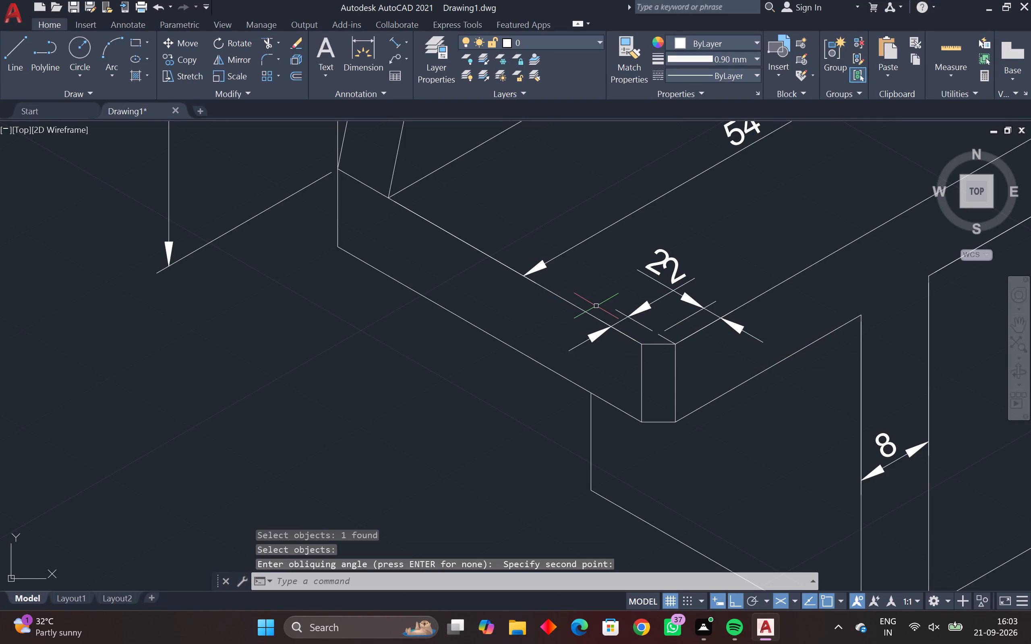
Move the chamfer dimension on the base's short top edge farther from the corner, with its text between the arrowheads.
key("Escape")
key("Escape")
left_click(679, 282)
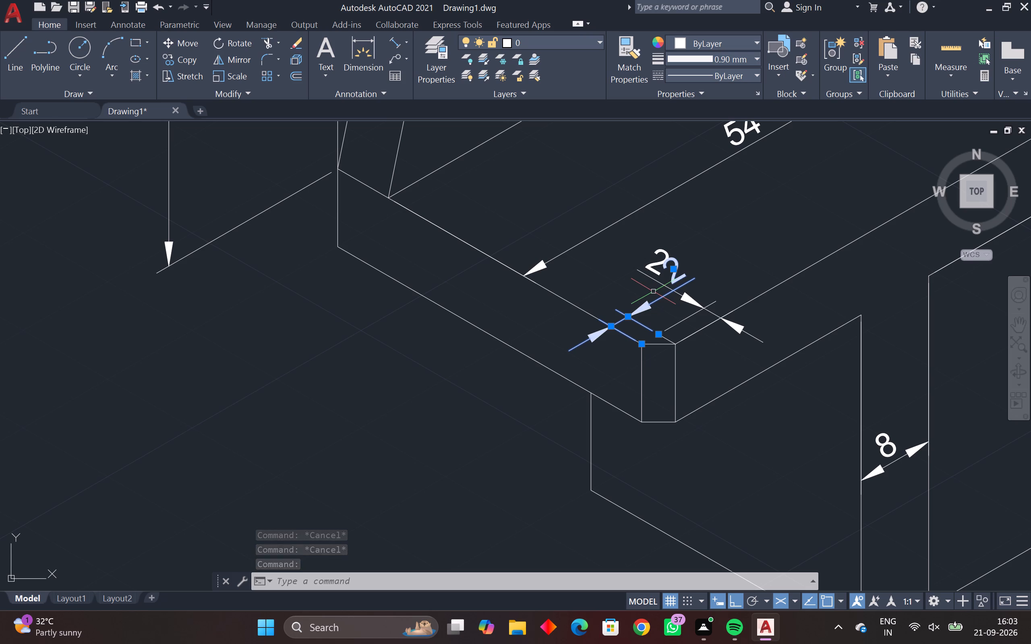
left_click_drag(676, 269, 670, 274)
left_click(611, 303)
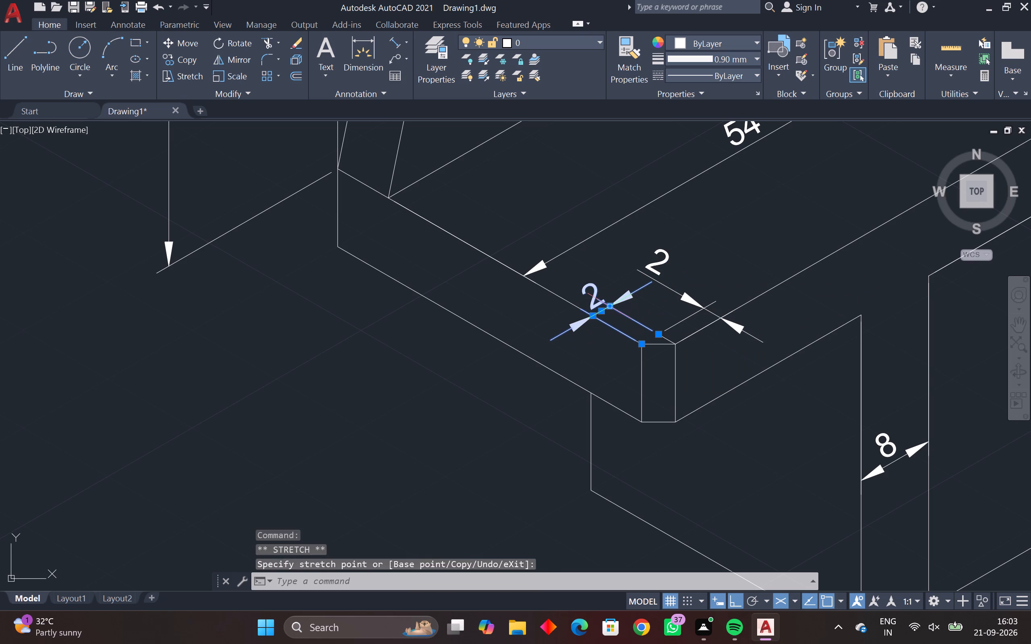
key("Escape")
key("Escape")
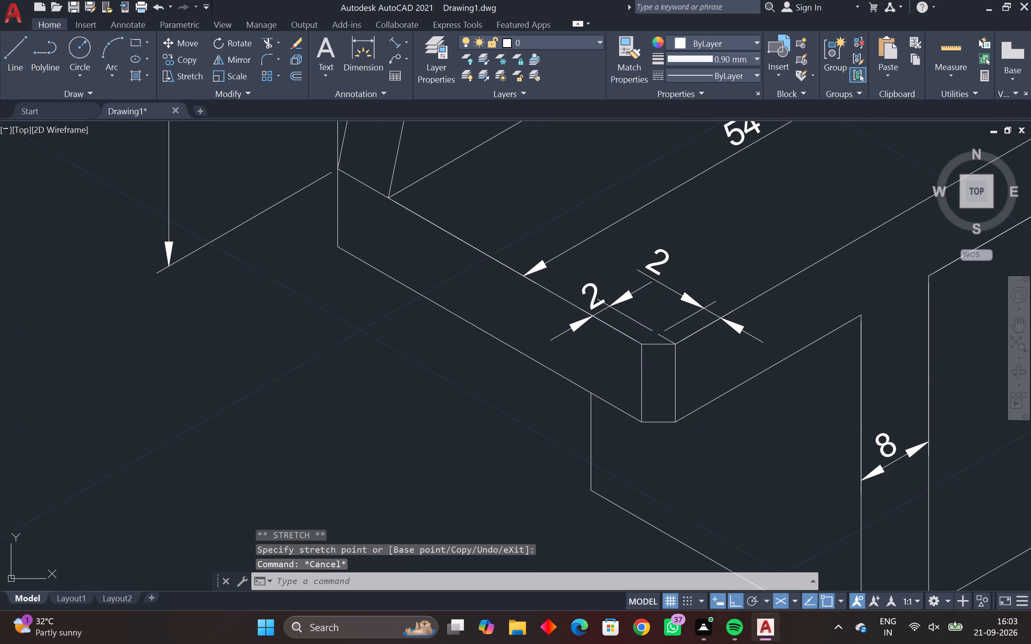
Move the text of the chamfer dimension on the base's long top edge to between its arrowheads, clear of the other dimension.
left_click_drag(663, 273, 654, 266)
left_click(640, 254)
left_click_drag(652, 266, 660, 271)
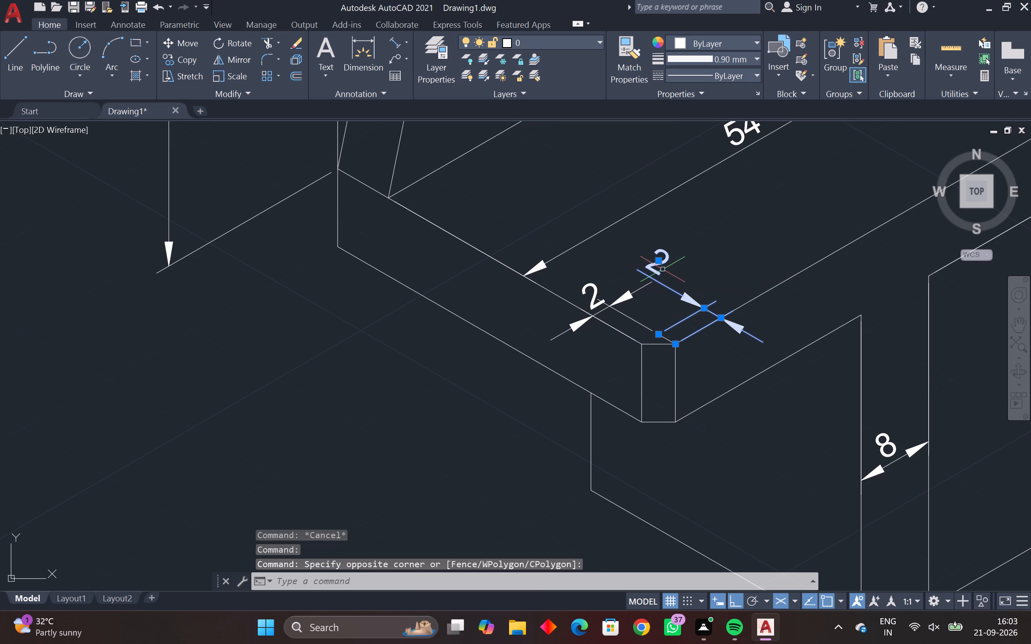
left_click(659, 263)
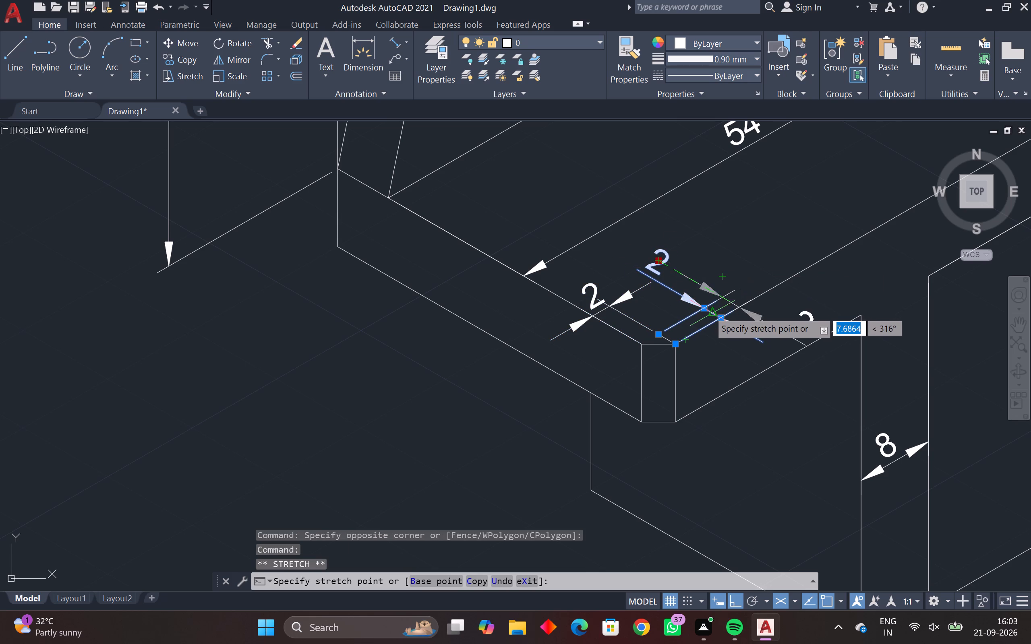
left_click(708, 311)
key("Escape")
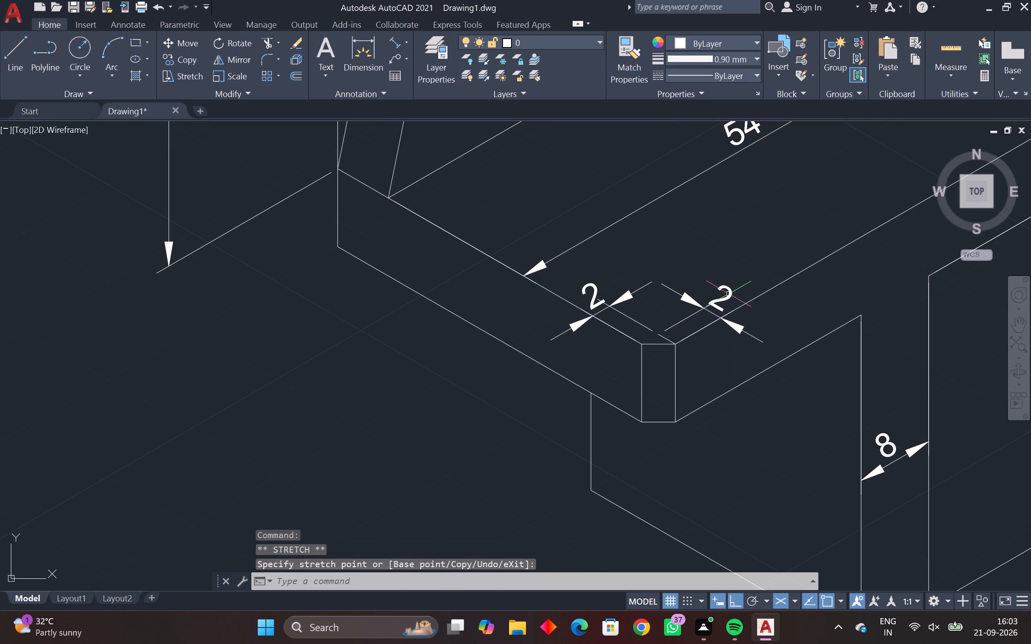
key("Escape")
Move the text of the chamfer dimension on the base's short top edge outside the arrowheads, along its dimension line over the top face.
middle_click_drag(726, 294, 671, 299)
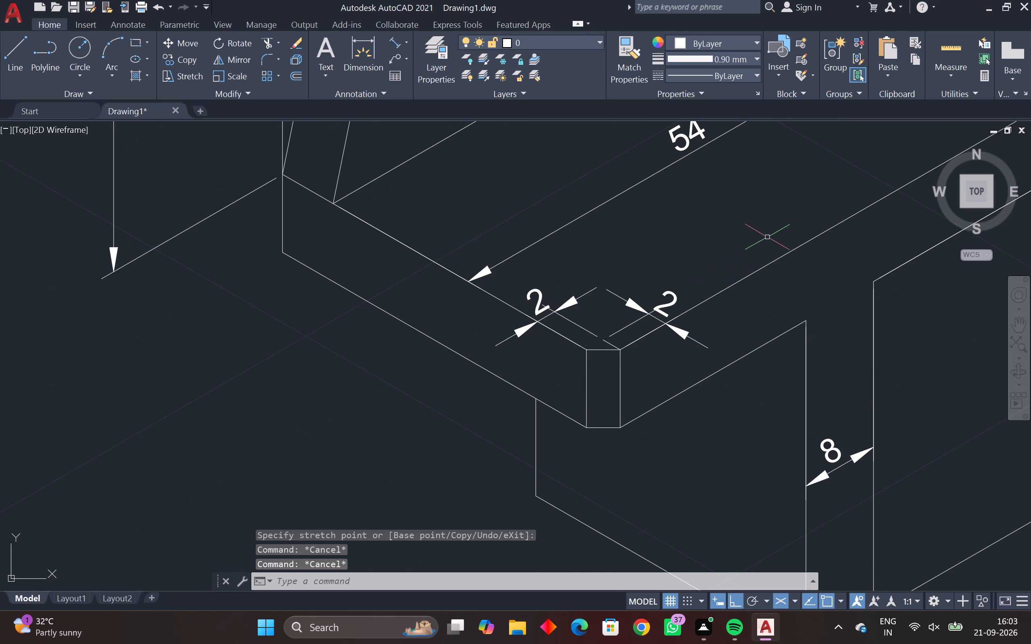
left_click(531, 298)
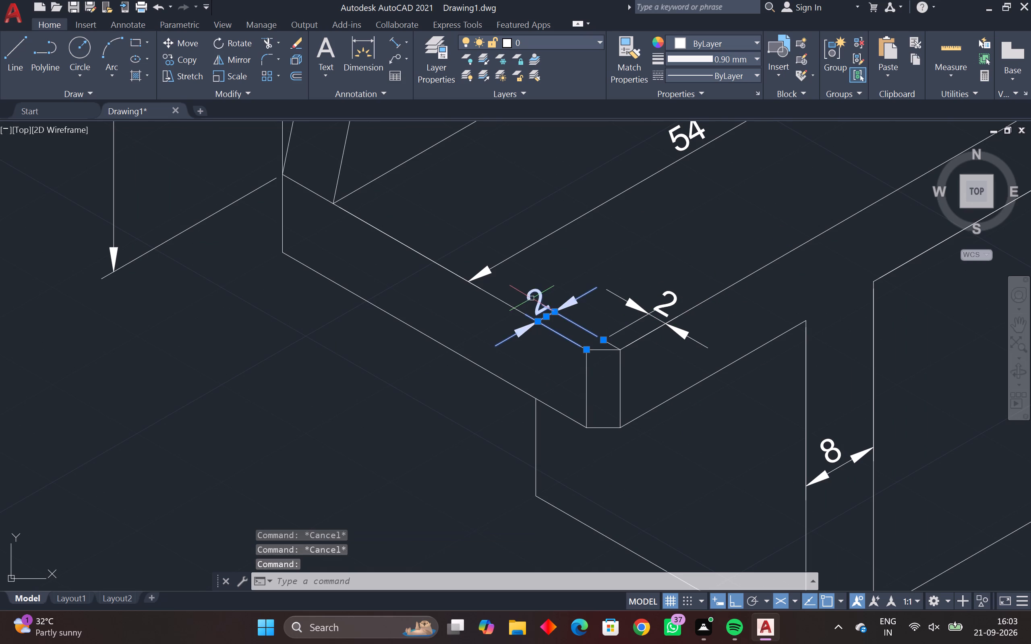
left_click_drag(545, 315, 549, 315)
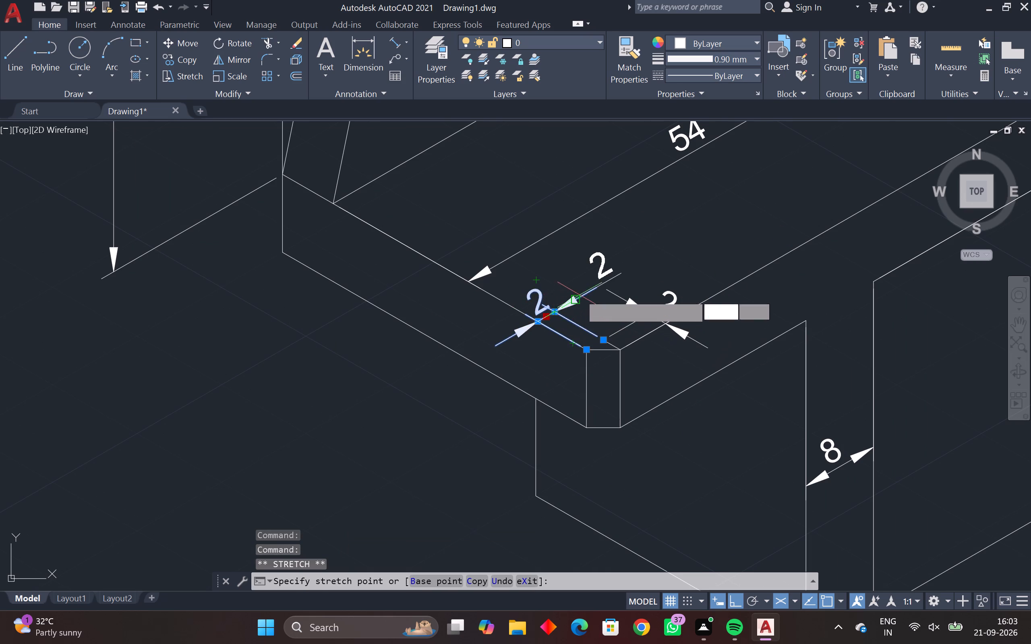
left_click(589, 289)
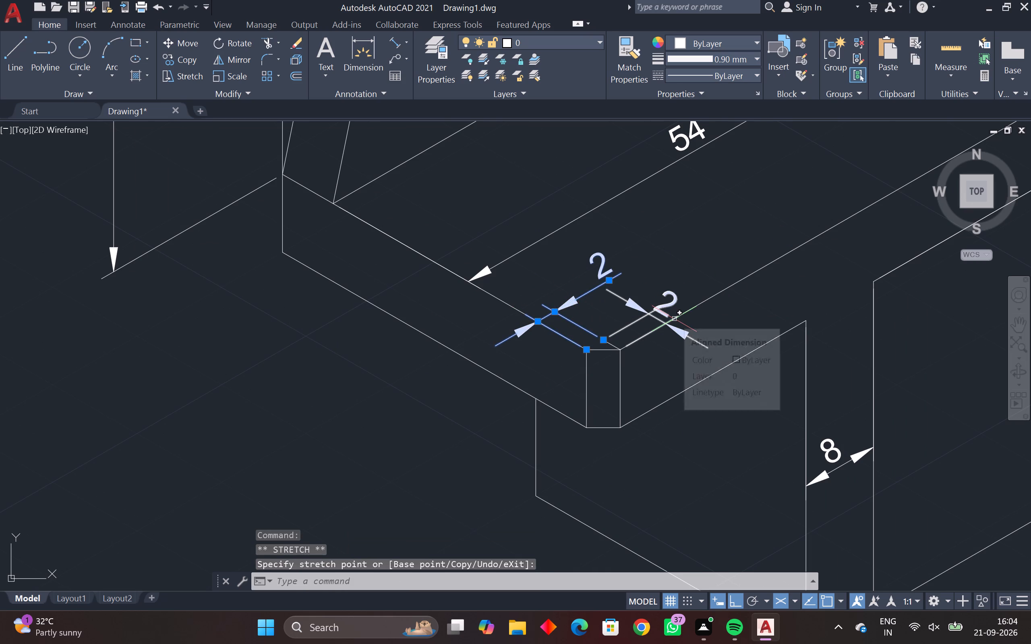
Move the chamfer dimension on the base's long top edge farther from the corner, along that edge.
key("Escape")
left_click_drag(674, 301, 663, 301)
left_click(659, 301)
key("Escape")
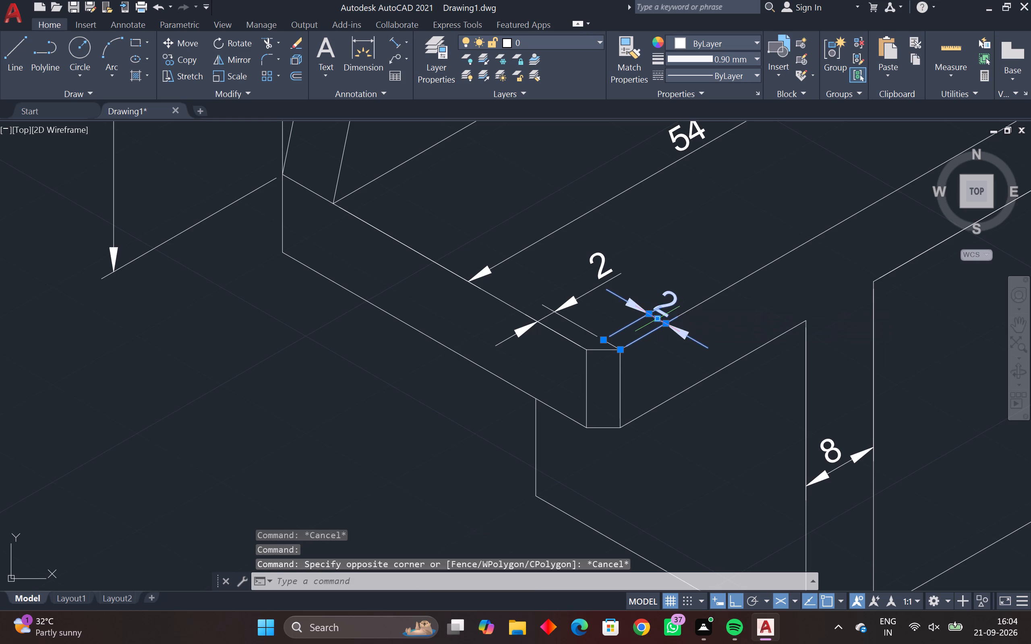
key("Escape")
left_click(673, 301)
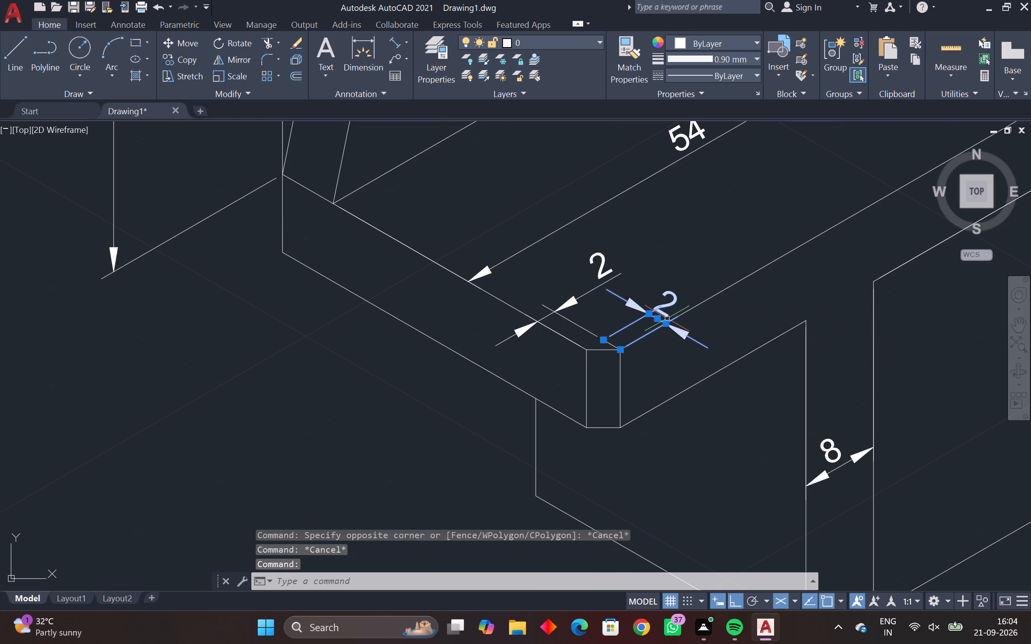
left_click(655, 318)
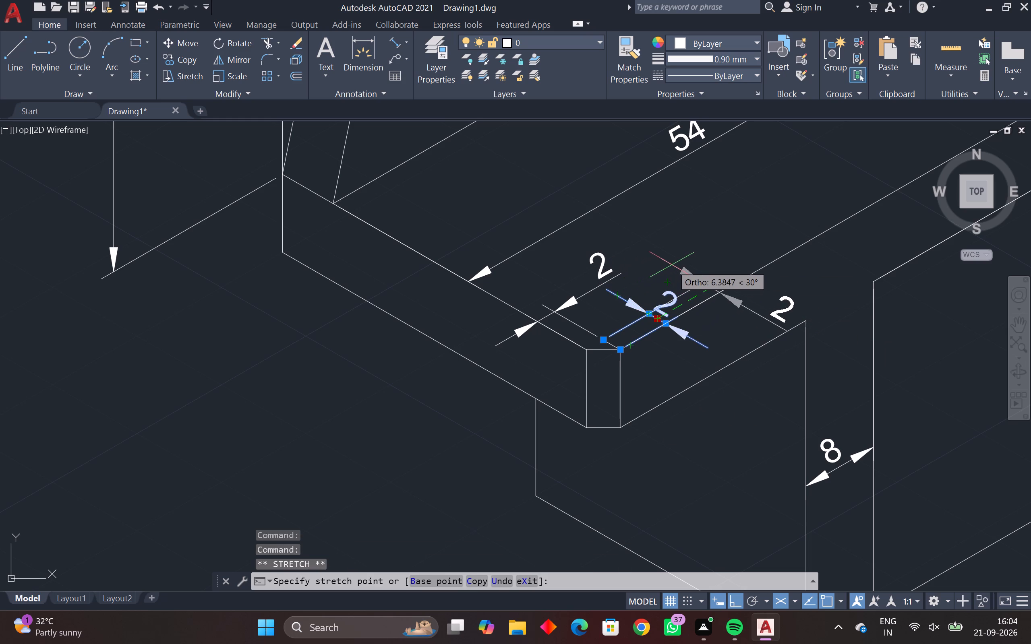
left_click(678, 289)
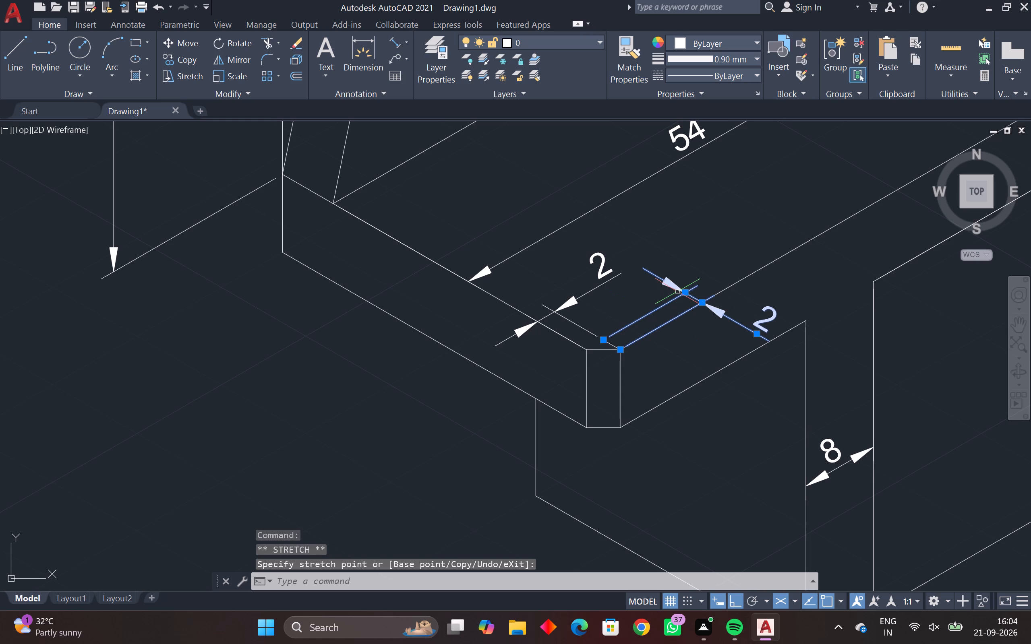
key("grave")
key("Escape")
key("Escape")
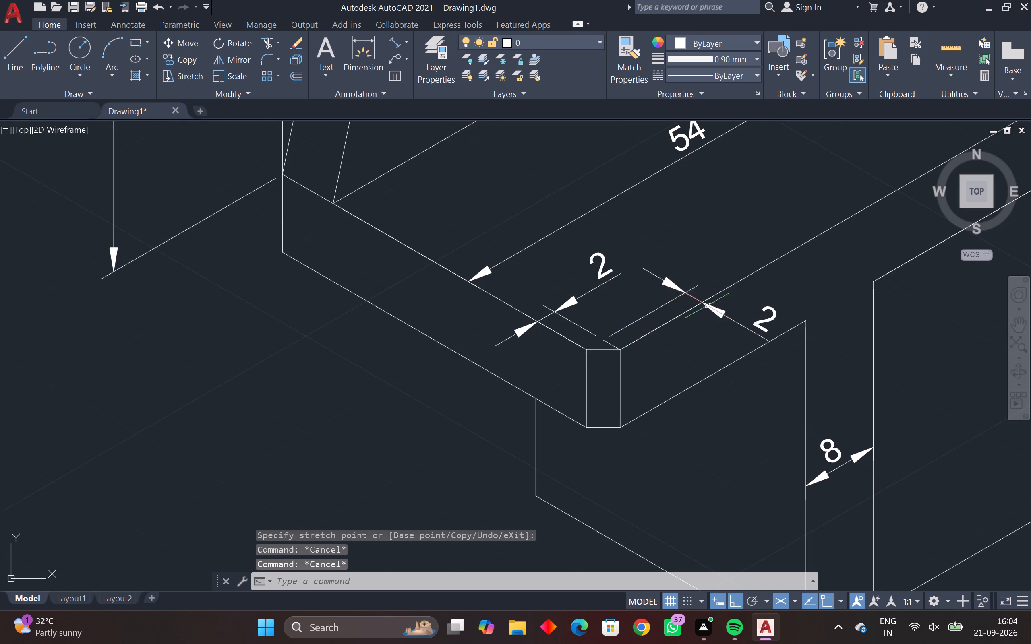
Move the text of the long-edge chamfer dimension to the opposite end of its dimension line, over the base's top face.
left_click_drag(723, 312, 725, 320)
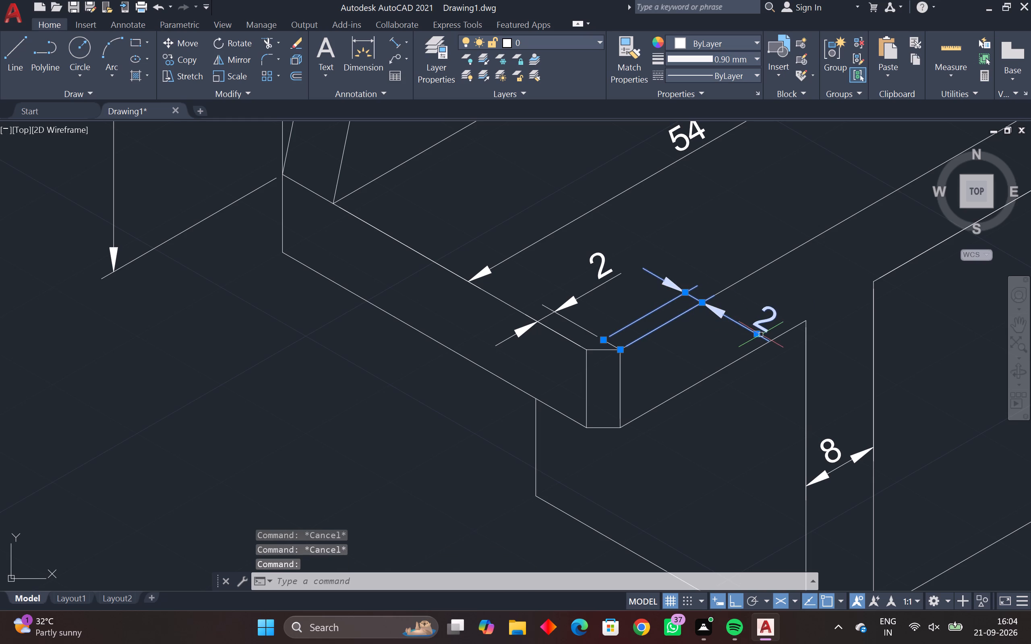
left_click(760, 334)
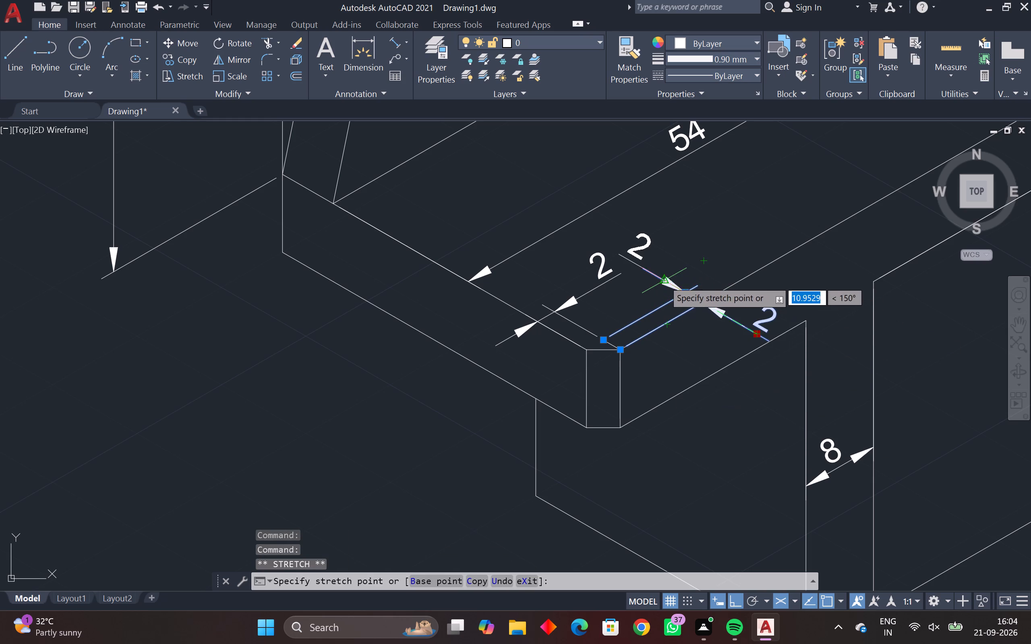
left_click(653, 270)
key("Escape")
key("Escape")
key("Escape")
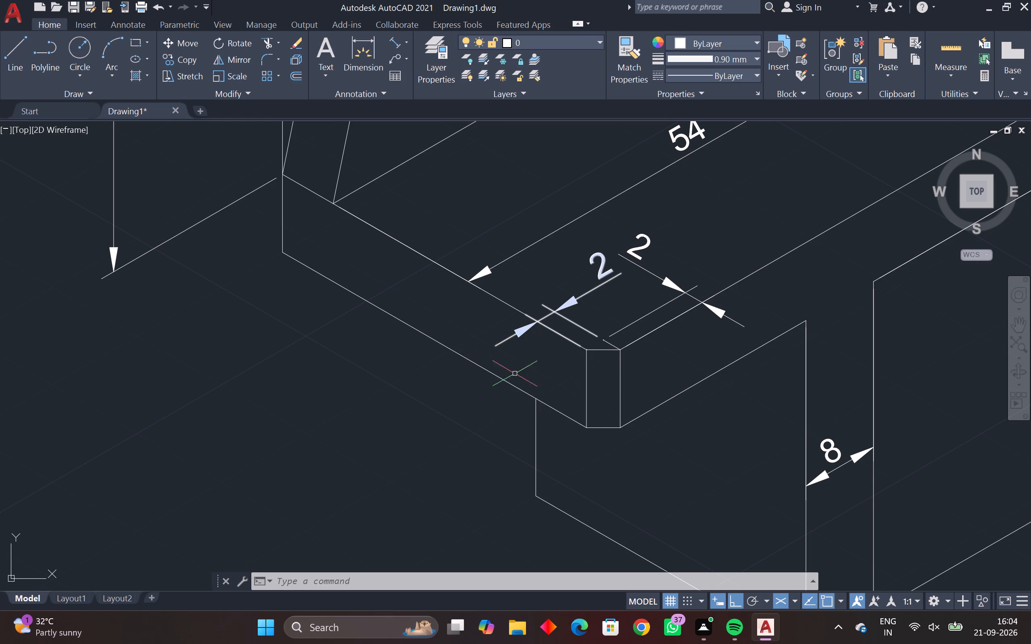
Add a multileader reading "22 DIA" pointing to the outer circle of the boss, with its landing beyond the upright's slanted edge.
middle_click_drag(536, 405, 399, 413)
scroll(437, 409, "down", 2)
middle_click_drag(448, 406, 341, 398)
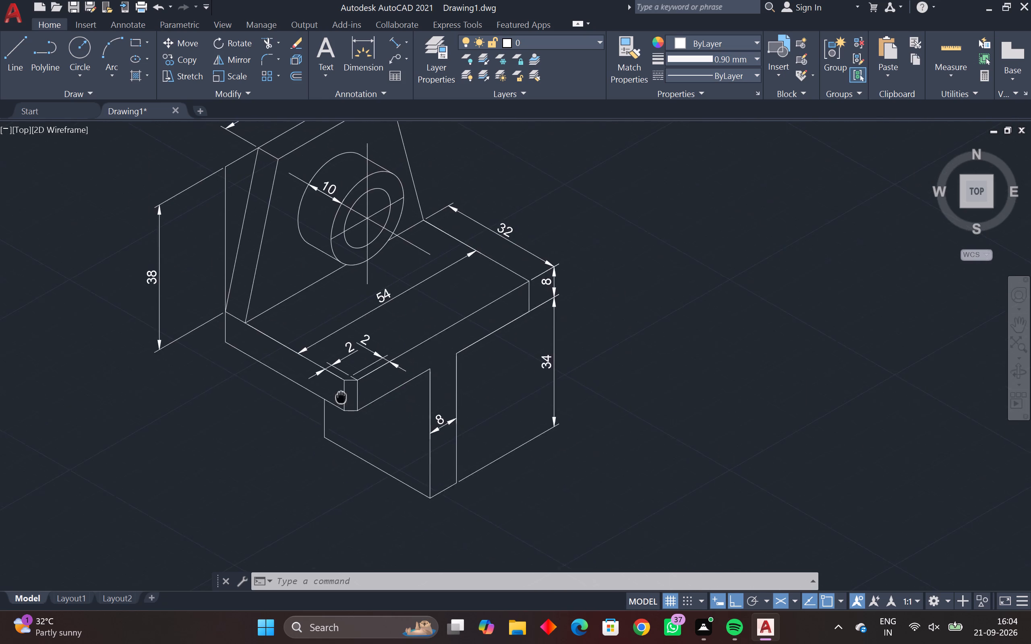
middle_click_drag(341, 398, 417, 493)
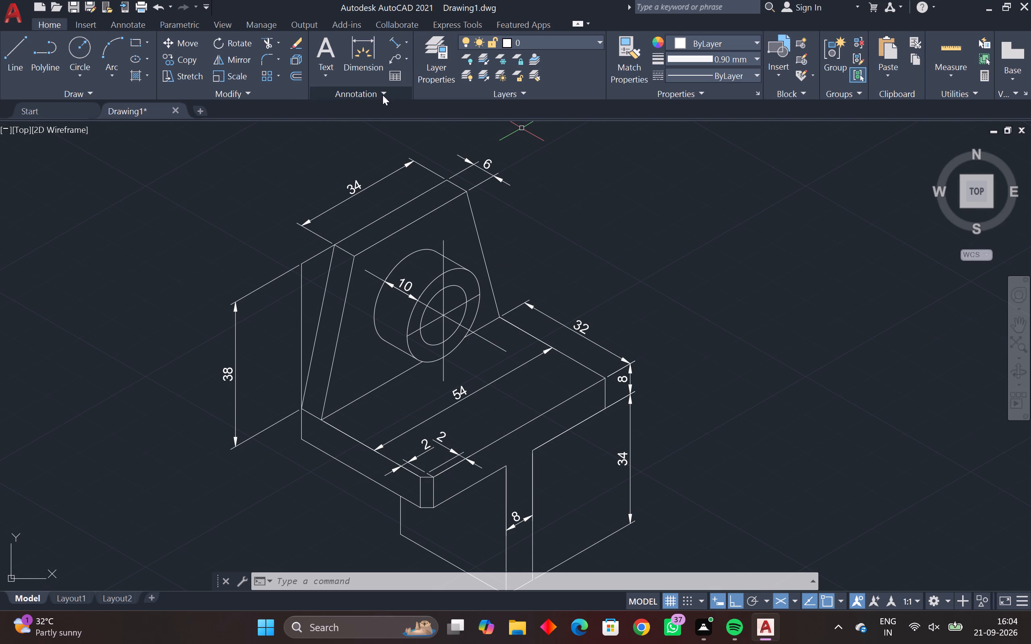
left_click(393, 62)
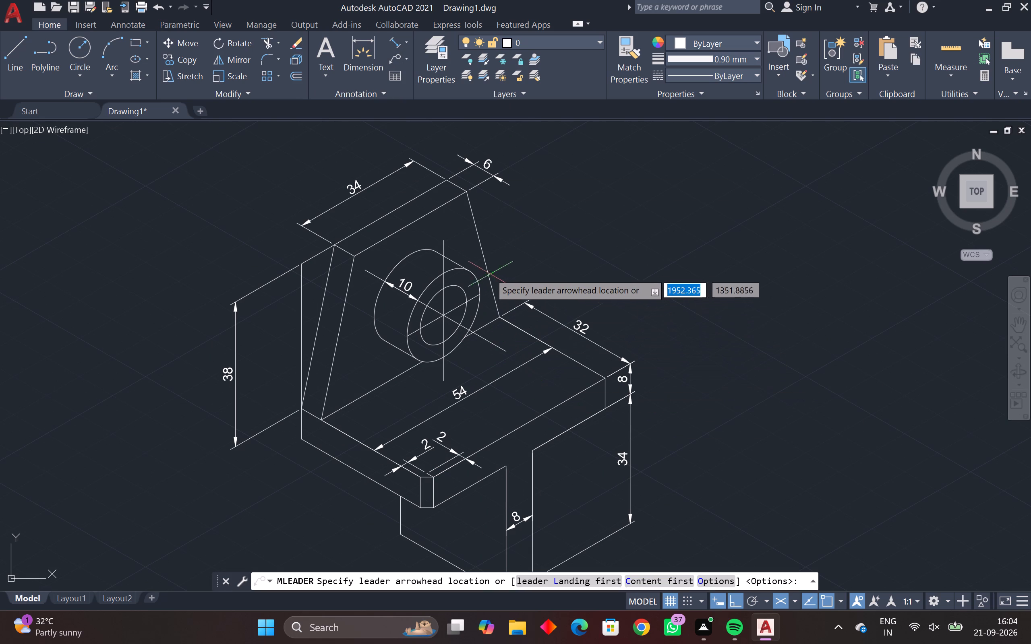
left_click(459, 267)
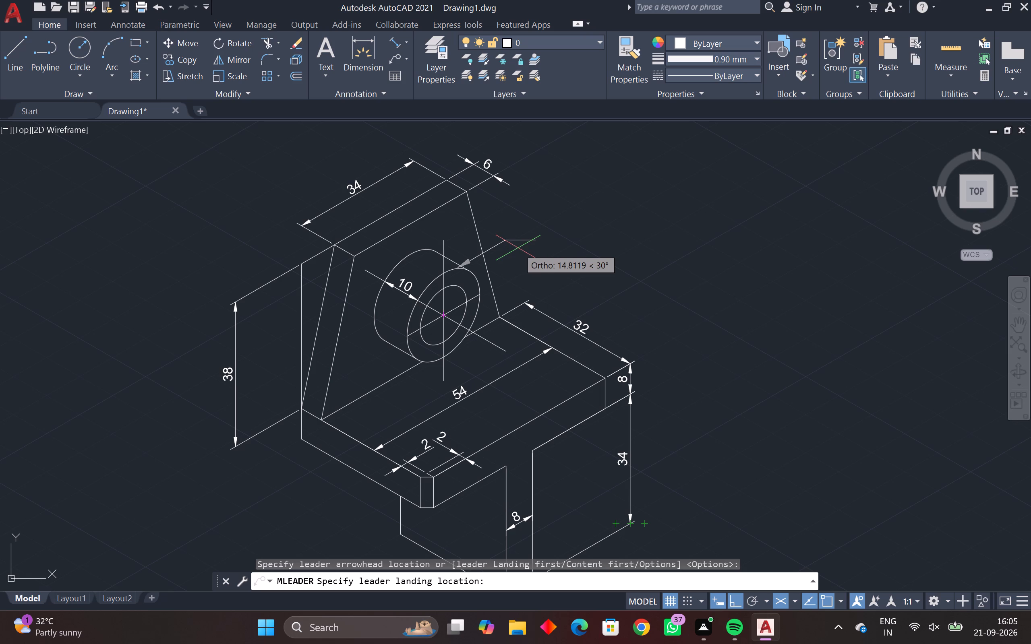
left_click(496, 258)
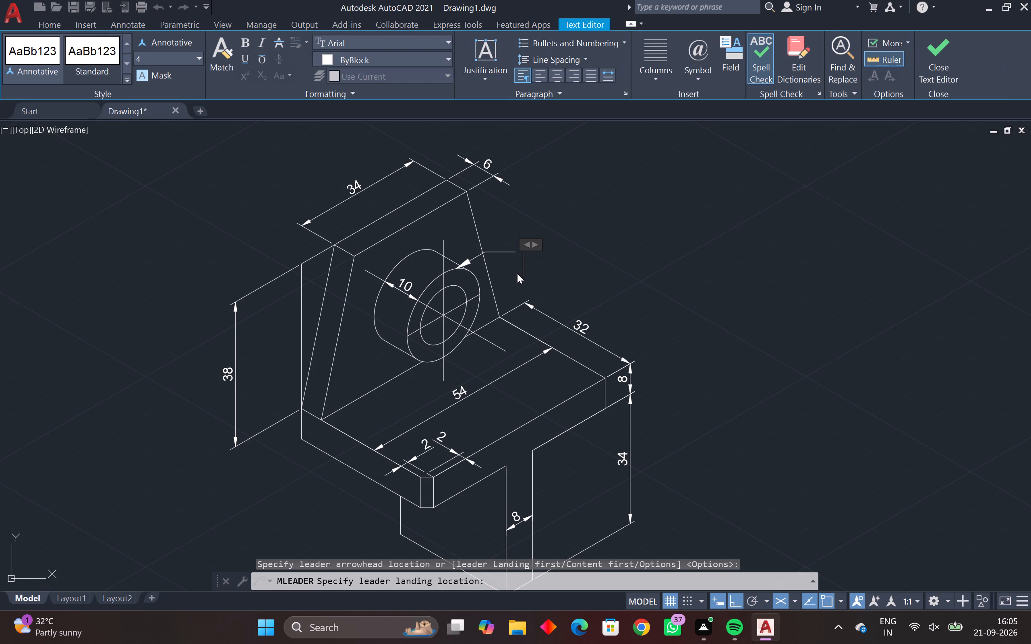
type("22")
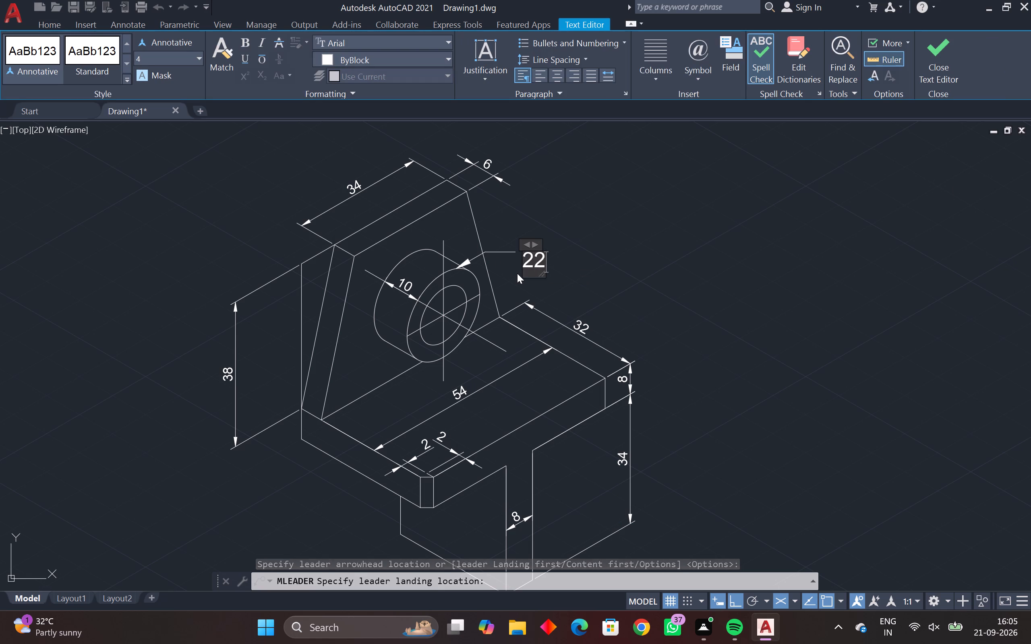
key("space")
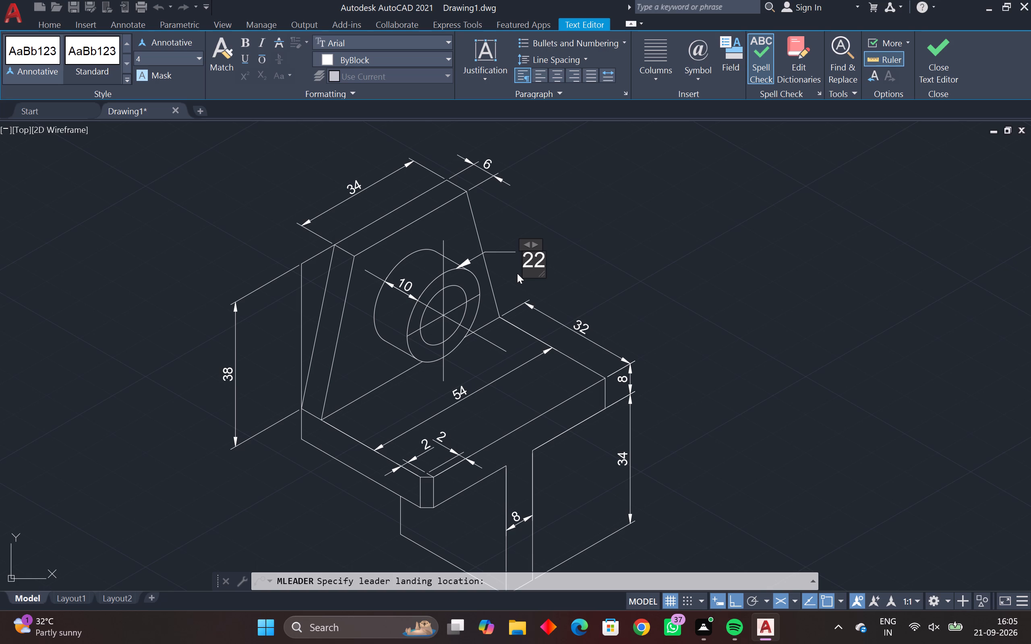
key("d")
type("ia")
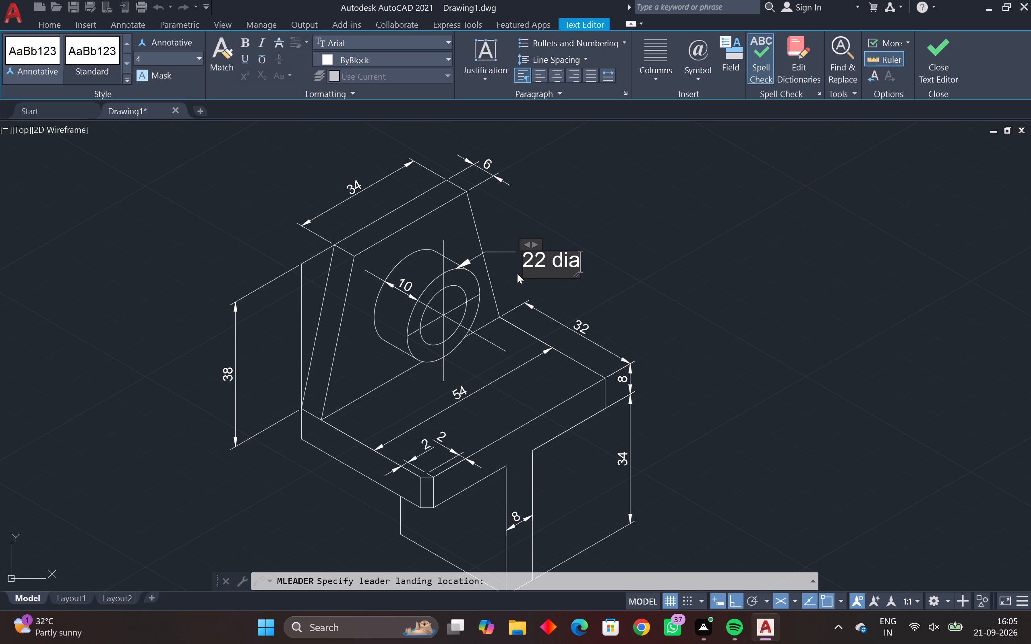
key("BackSpace")
key("BackSpace")
key("BackSpace")
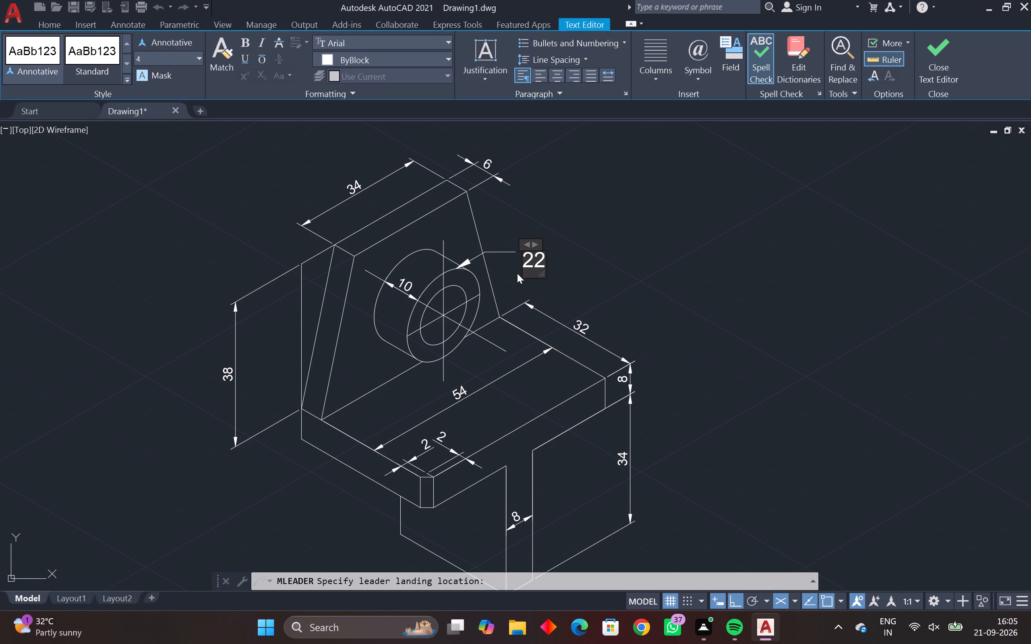
type("DIA")
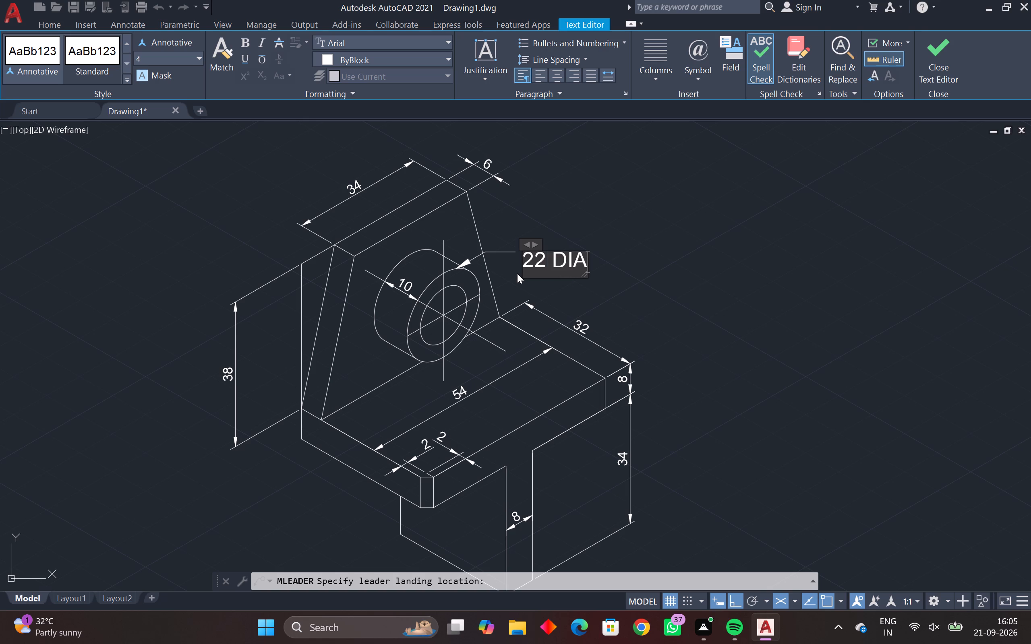
left_click(605, 215)
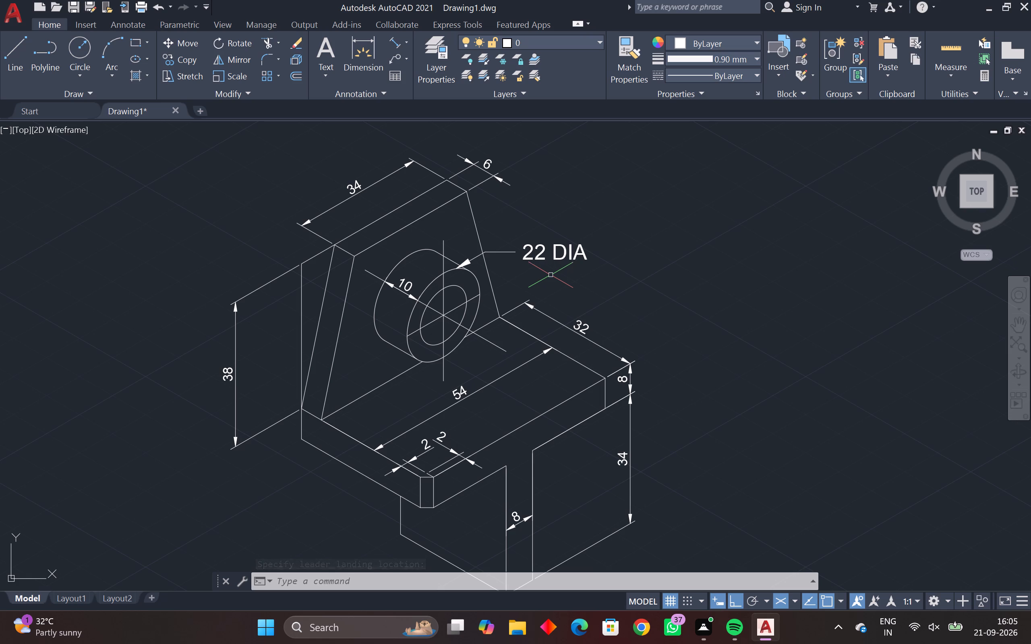
Retype the boss leader's text as "22 DIA" with a text height of 2.5.
double_click(572, 251)
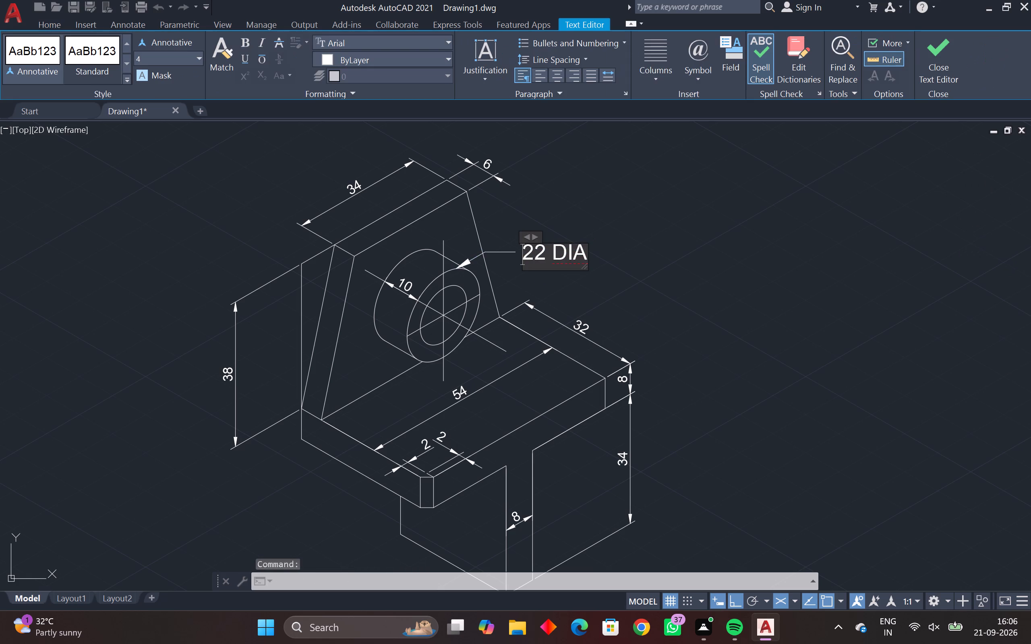
left_click(584, 253)
key("BackSpace")
key("BackSpace")
key("BackSpace")
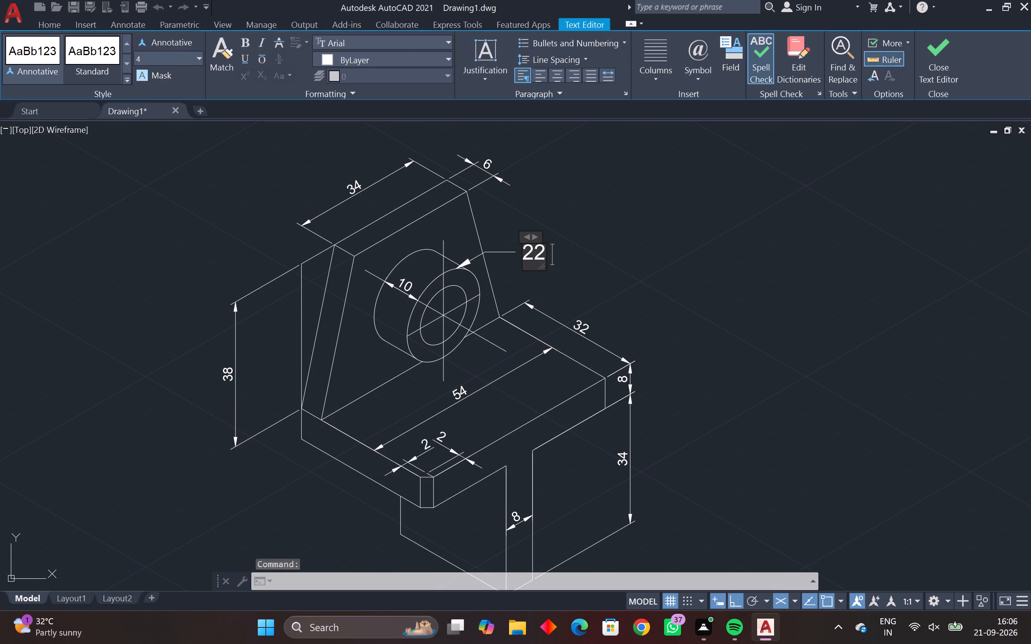
key("BackSpace")
key("BackSpace")
key("BackSpace")
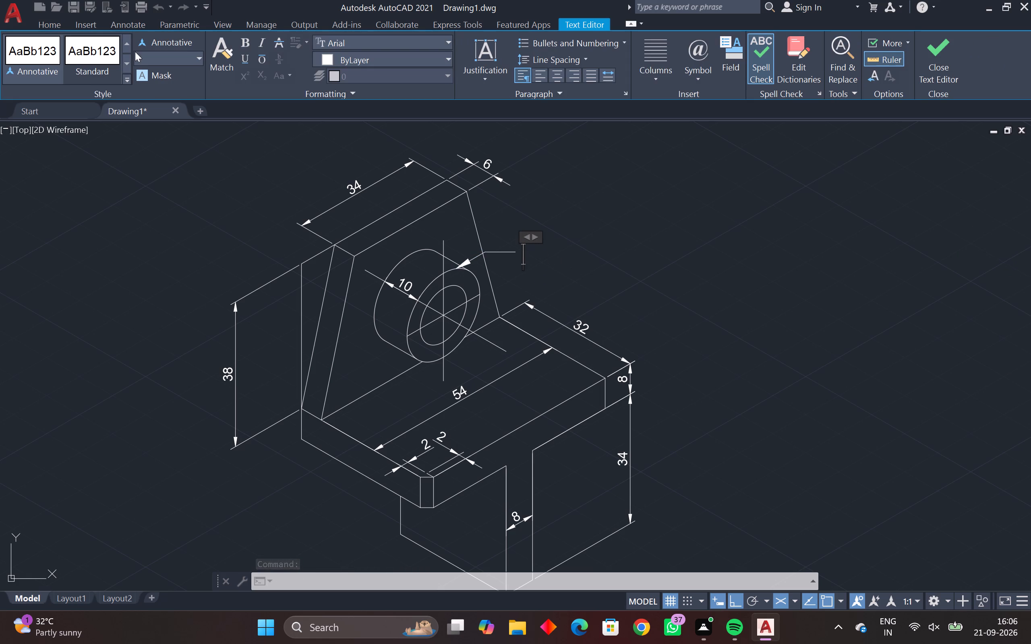
left_click(156, 55)
key("2")
key("Return")
type("22 DIA")
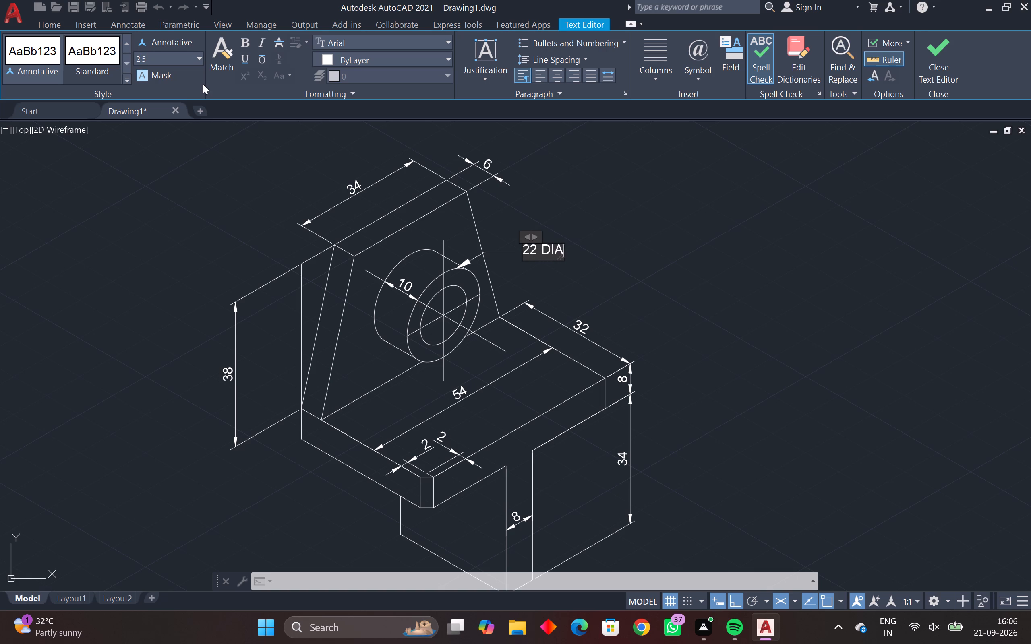
key("Return")
left_click(592, 191)
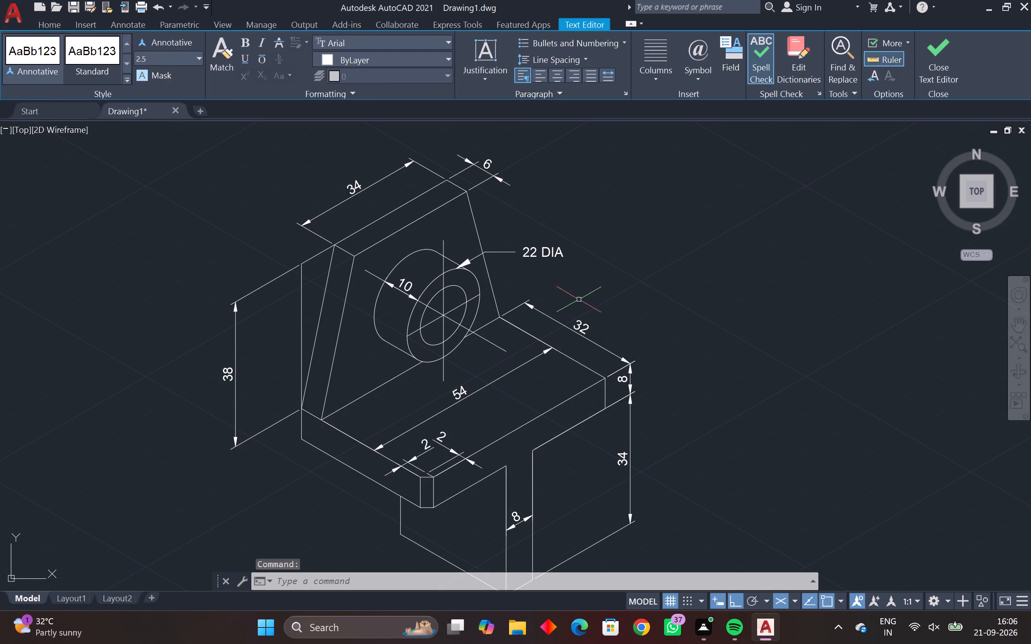
Trim away the vertical line beside the upright's slanted edge, above the base's back corner.
middle_click_drag(583, 320, 495, 289)
middle_click_drag(300, 433, 343, 404)
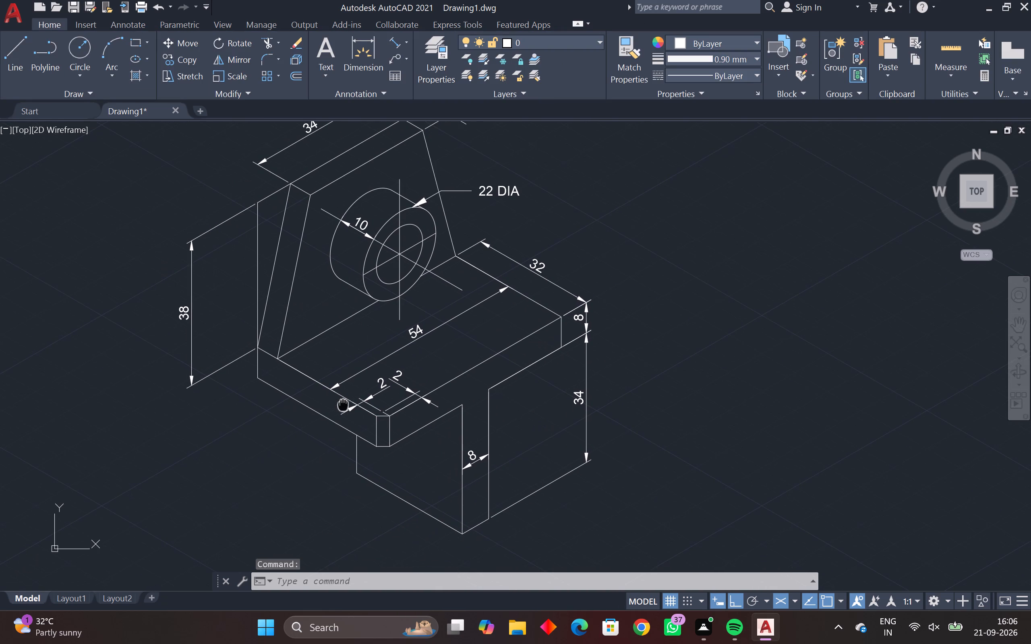
middle_click_drag(343, 404, 340, 405)
left_click(263, 41)
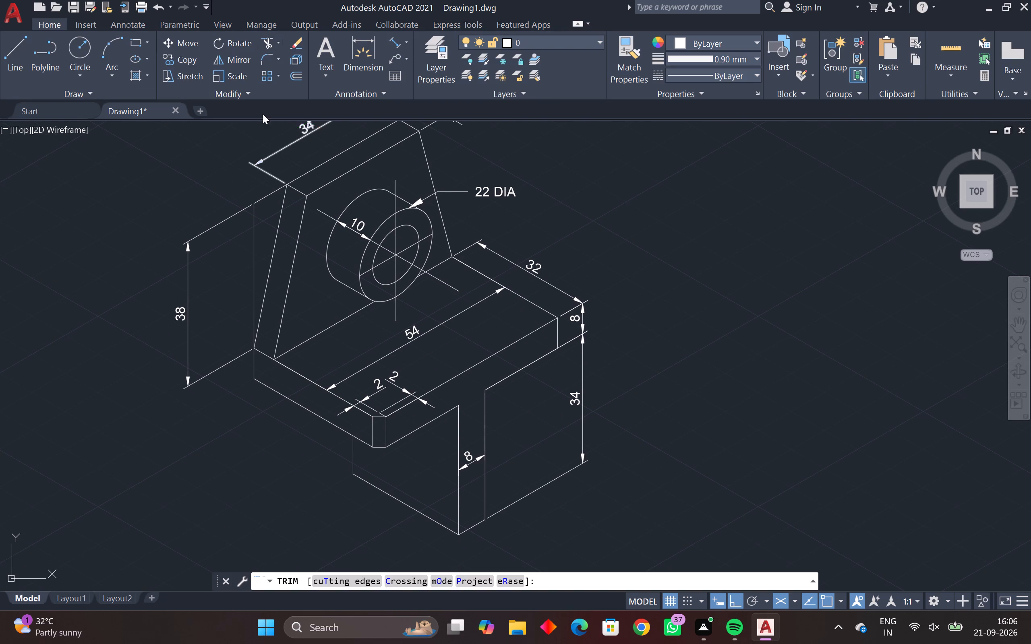
left_click(253, 275)
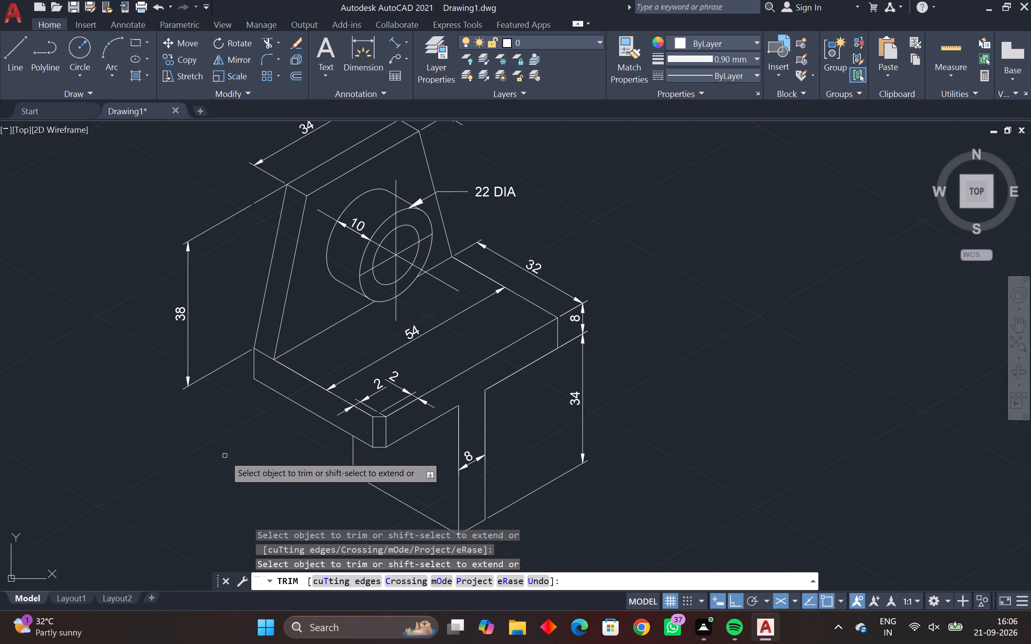
key("Escape")
Move the vertical 38 dimension closer to the upright.
left_click_drag(195, 334, 188, 340)
left_click(172, 354)
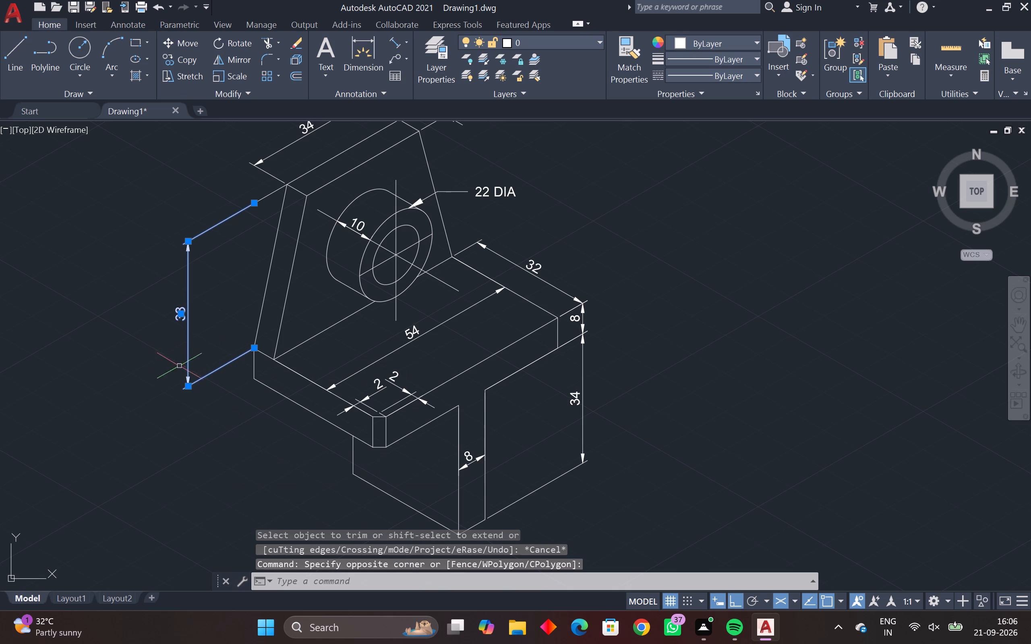
left_click(187, 388)
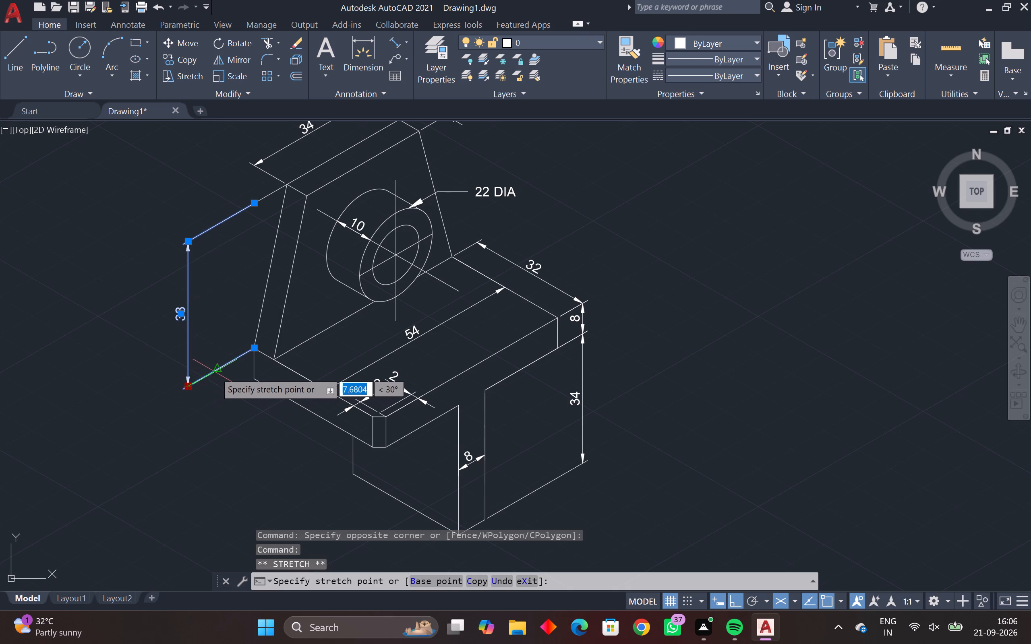
left_click(235, 358)
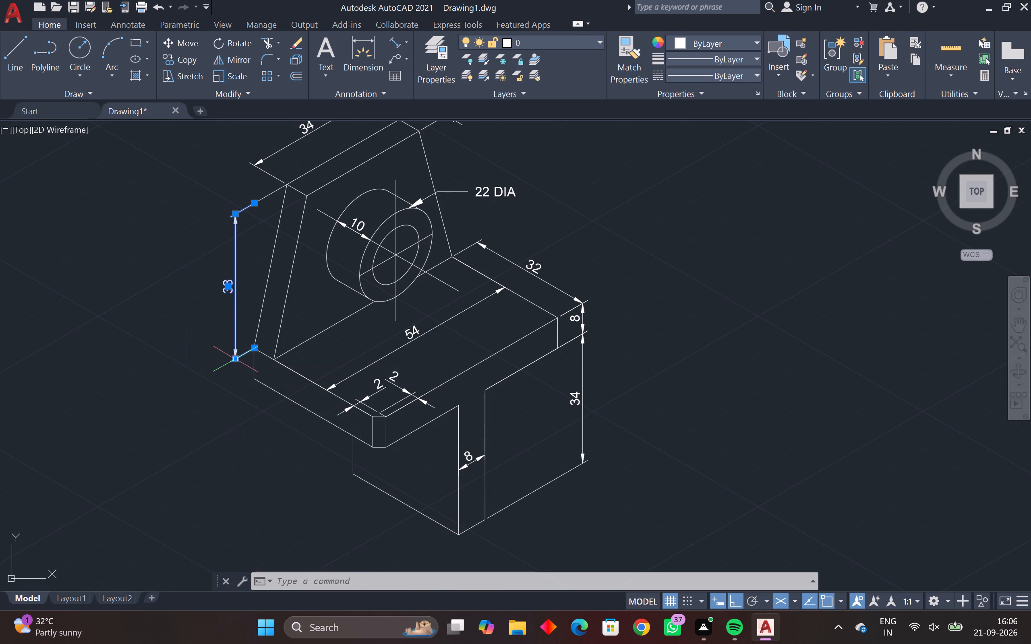
key("Escape")
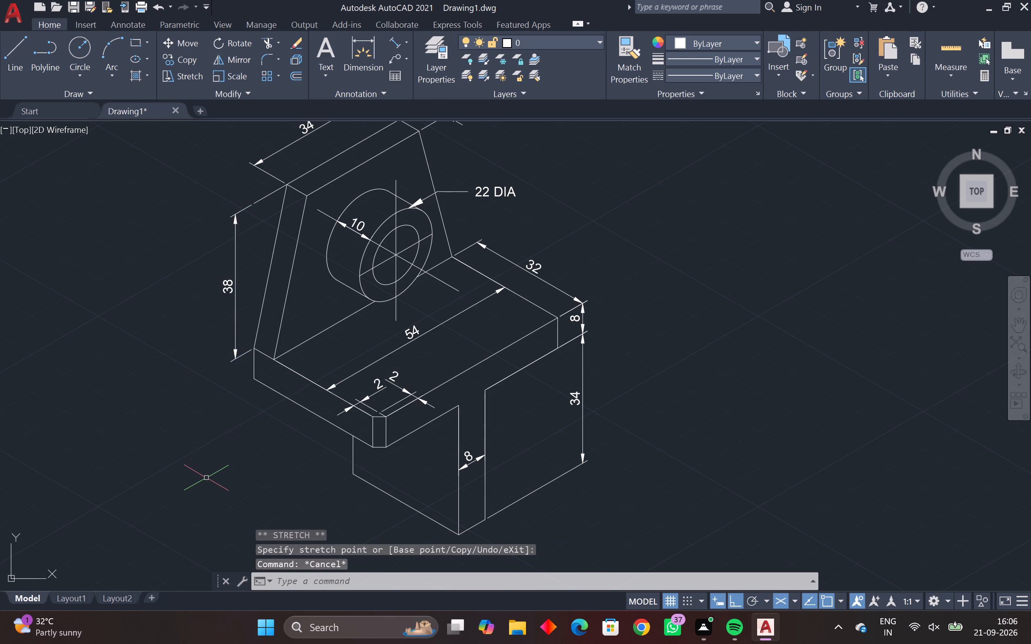
Move the 34 dimension closer to the upright's top edge.
scroll(233, 443, "down", 1)
middle_click_drag(233, 442, 175, 476)
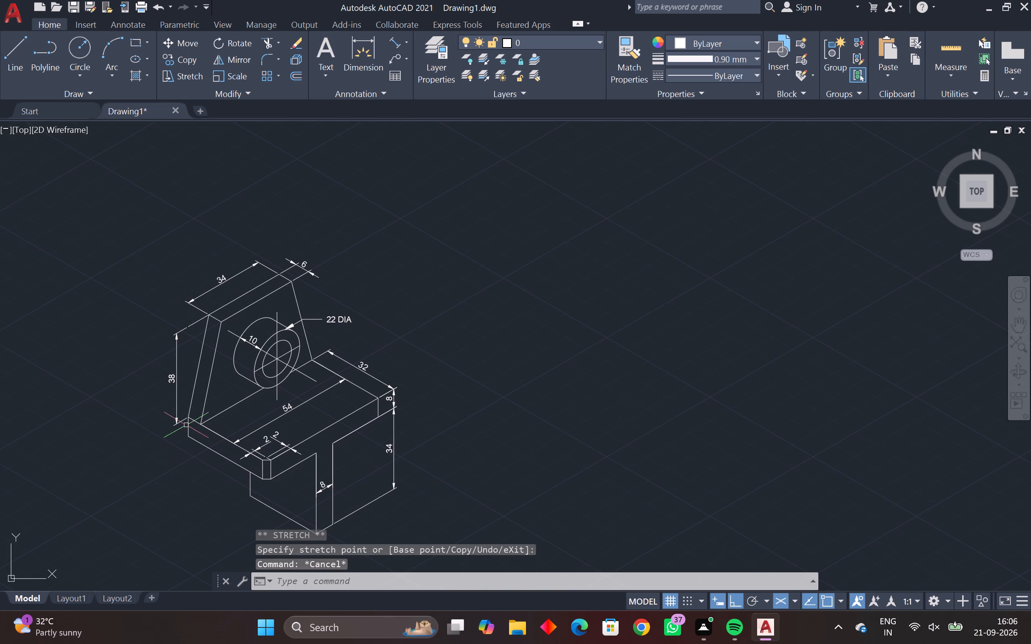
left_click(222, 289)
left_click(188, 276)
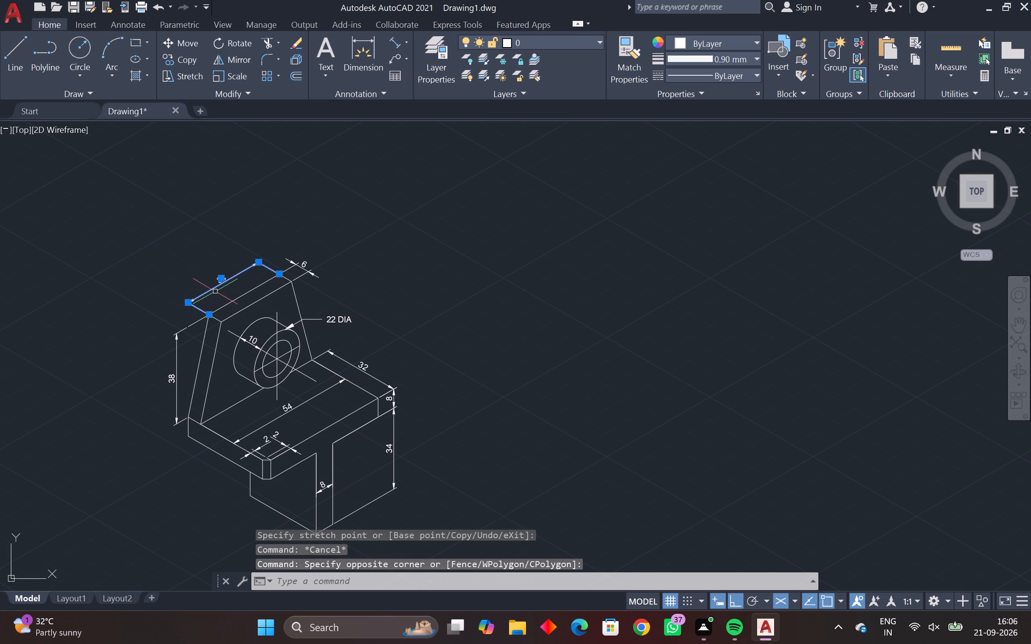
left_click(220, 277)
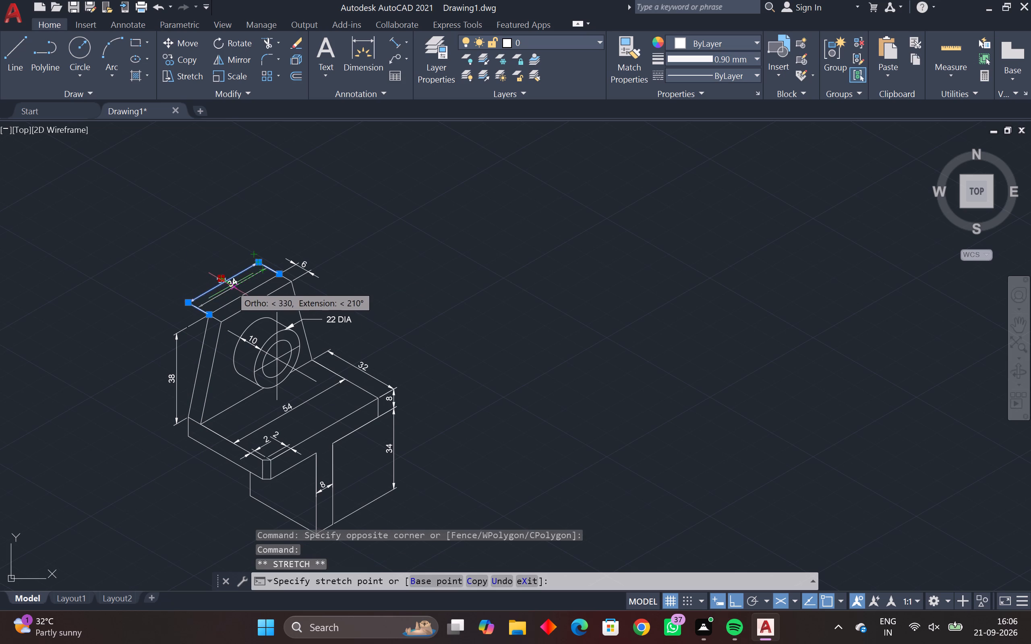
left_click(231, 286)
key("Escape")
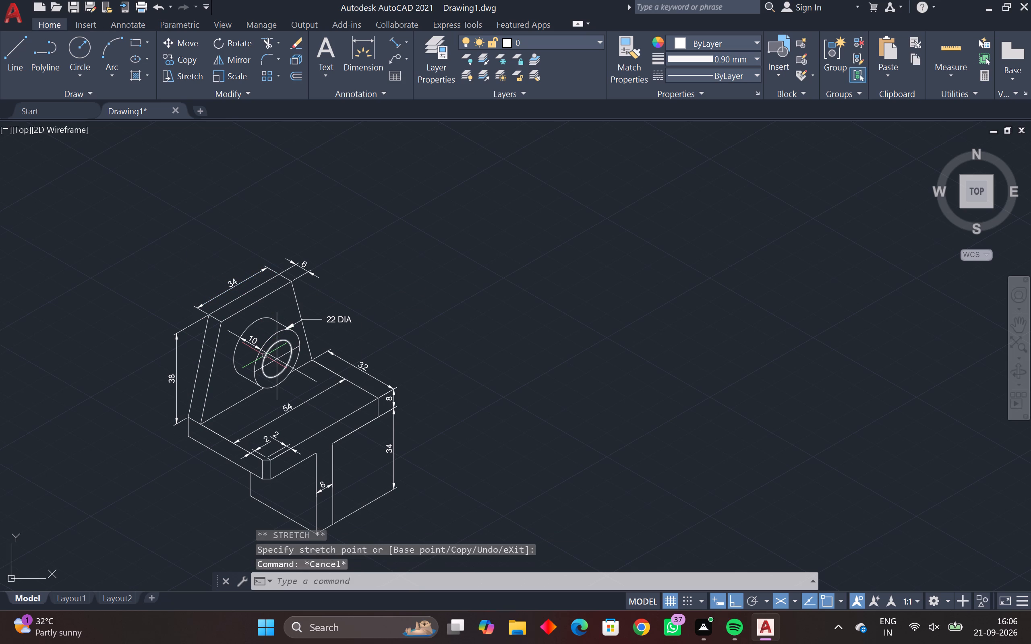
Move the 6 dimension closer to the top corner of the upright.
scroll(306, 262, "up", 2)
left_click_drag(302, 260, 298, 269)
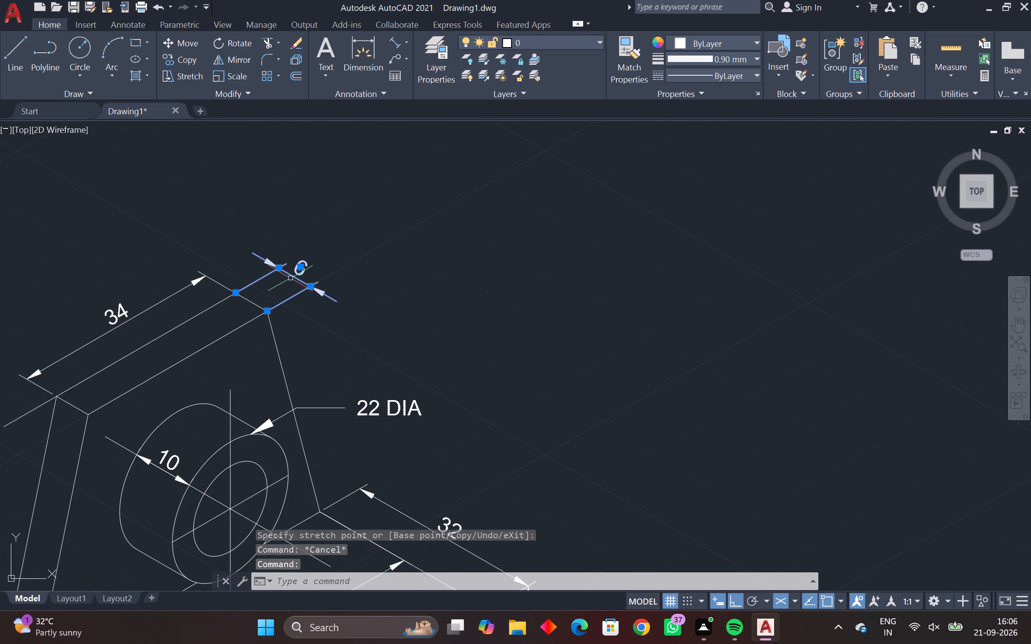
left_click(301, 268)
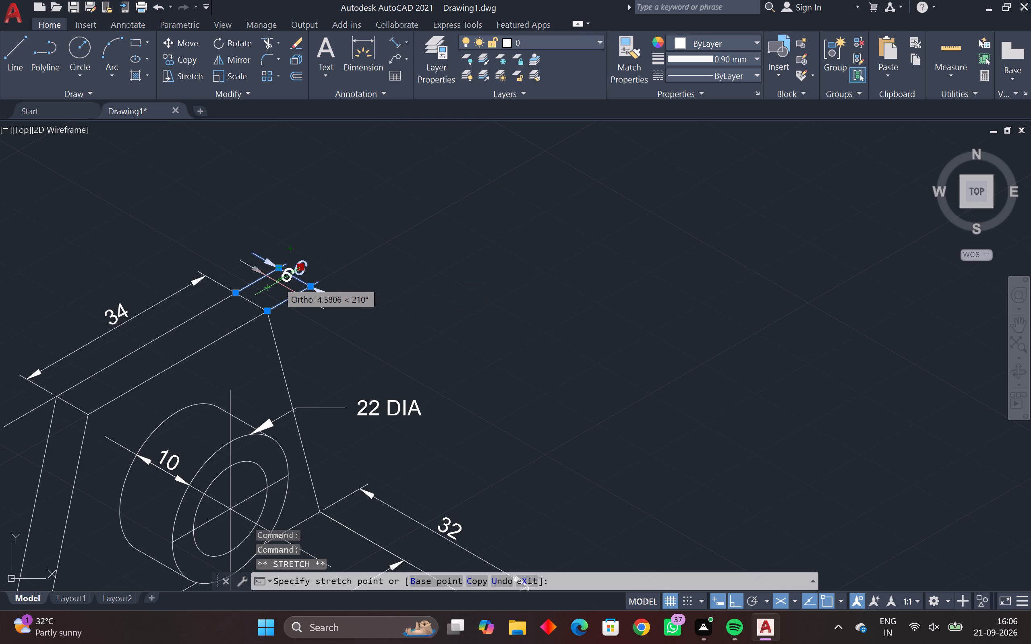
left_click(271, 284)
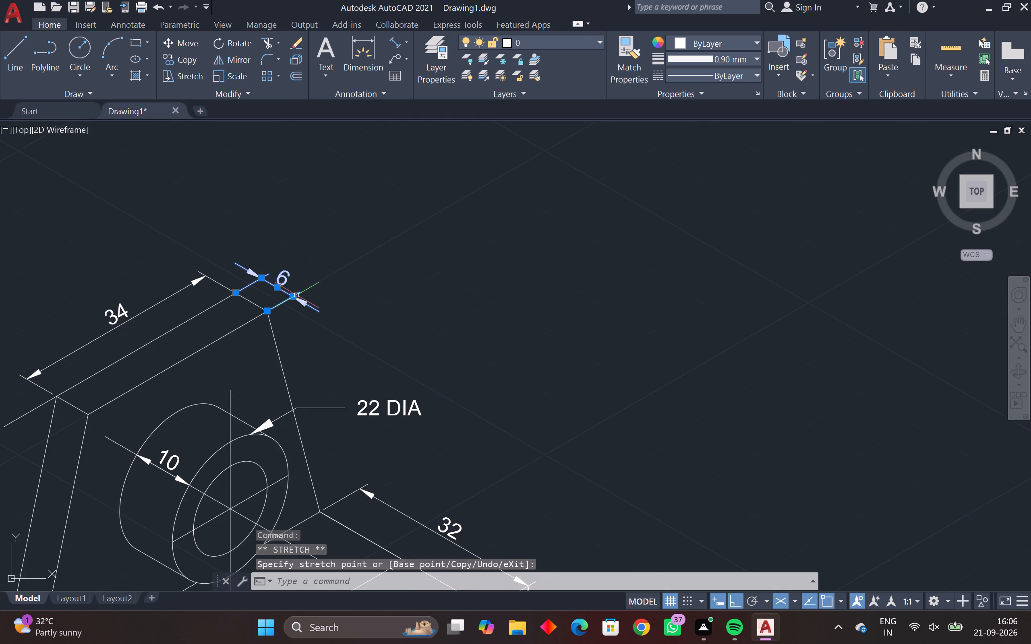
key("Escape")
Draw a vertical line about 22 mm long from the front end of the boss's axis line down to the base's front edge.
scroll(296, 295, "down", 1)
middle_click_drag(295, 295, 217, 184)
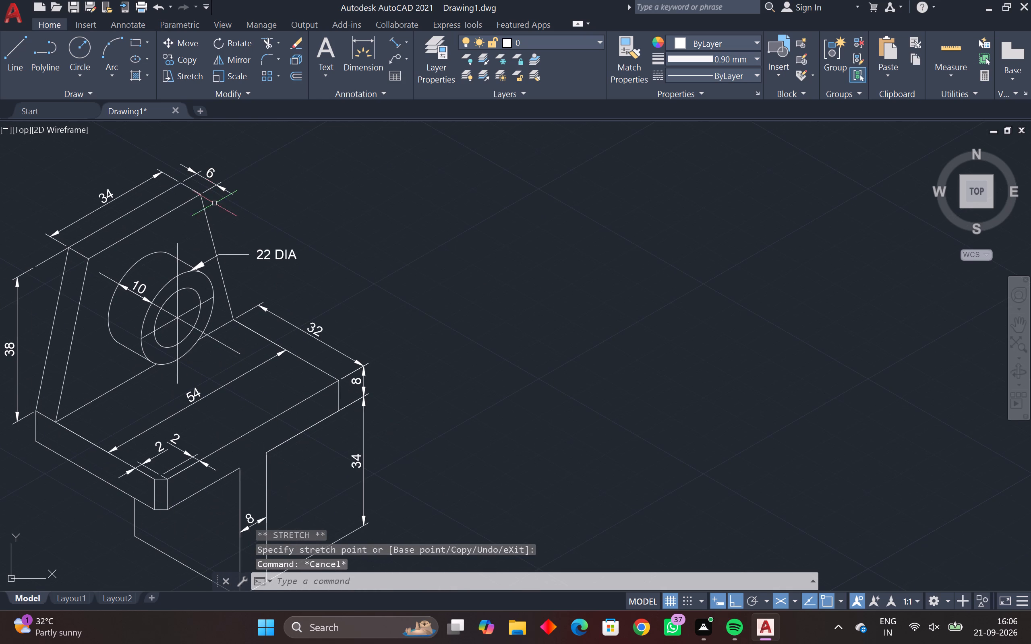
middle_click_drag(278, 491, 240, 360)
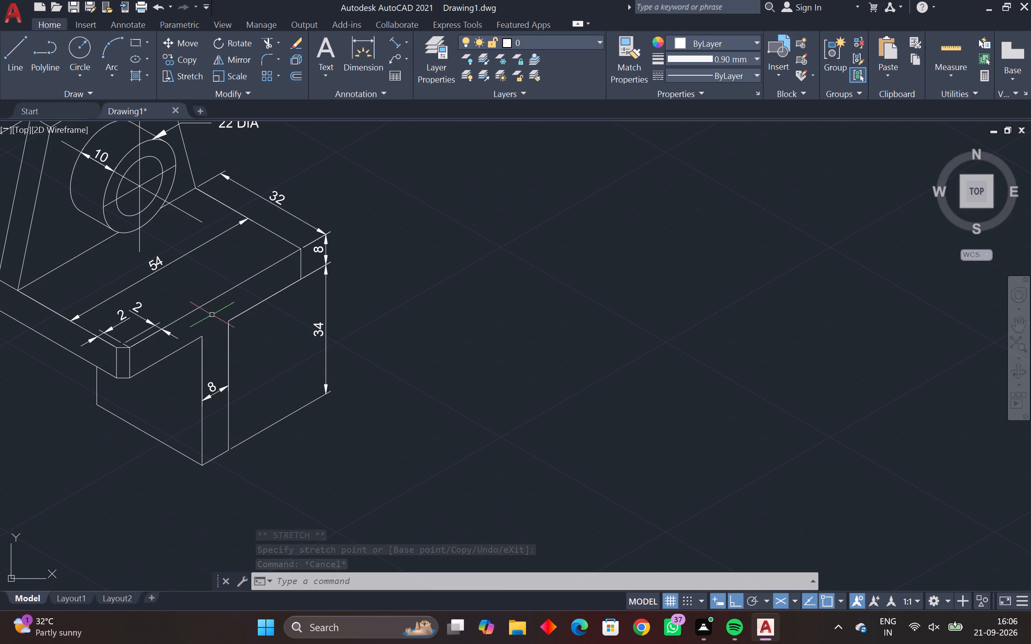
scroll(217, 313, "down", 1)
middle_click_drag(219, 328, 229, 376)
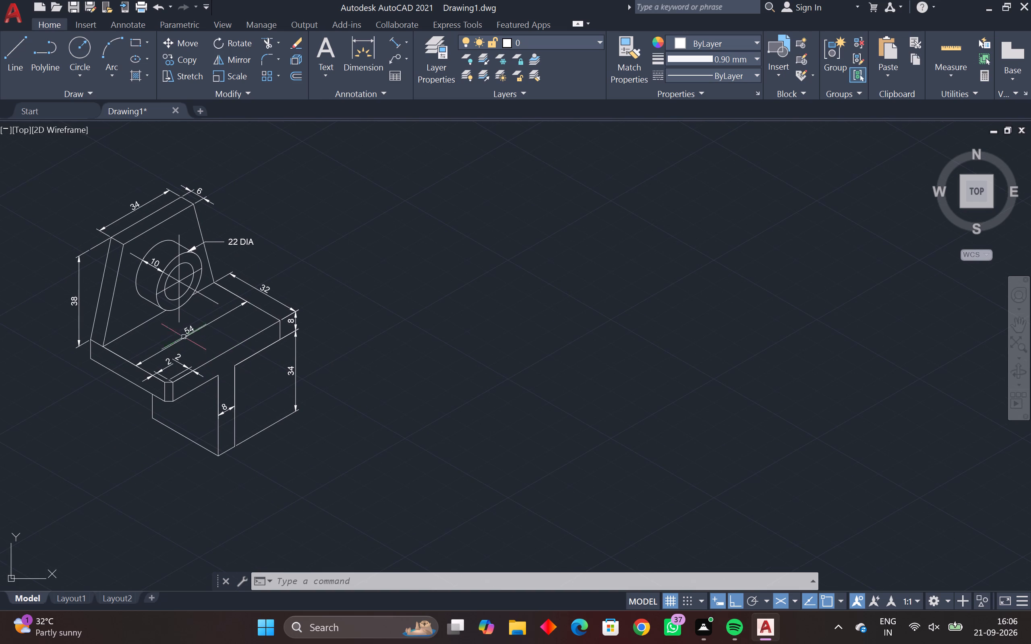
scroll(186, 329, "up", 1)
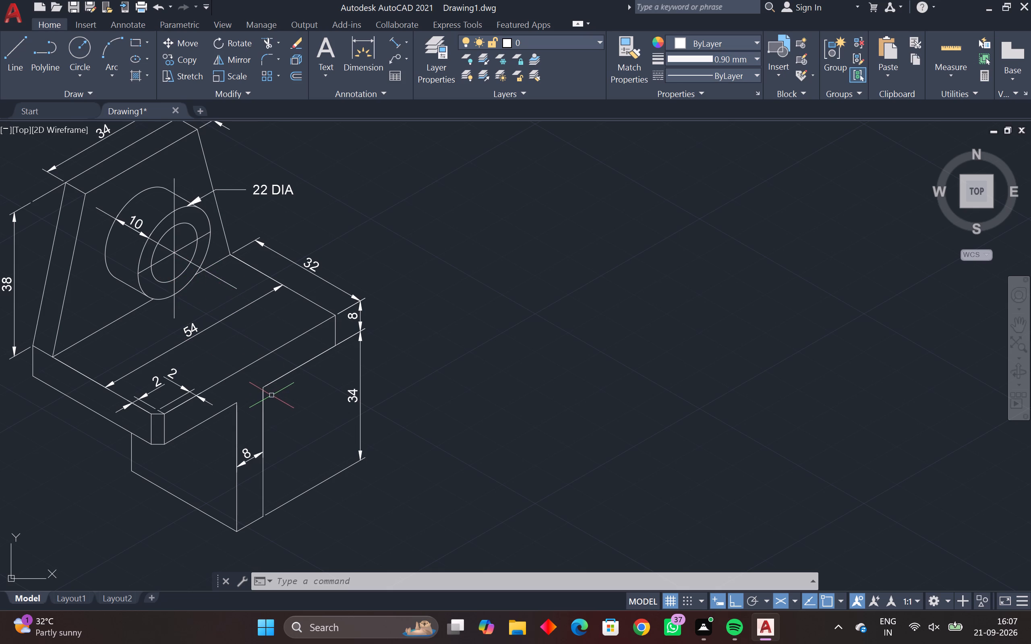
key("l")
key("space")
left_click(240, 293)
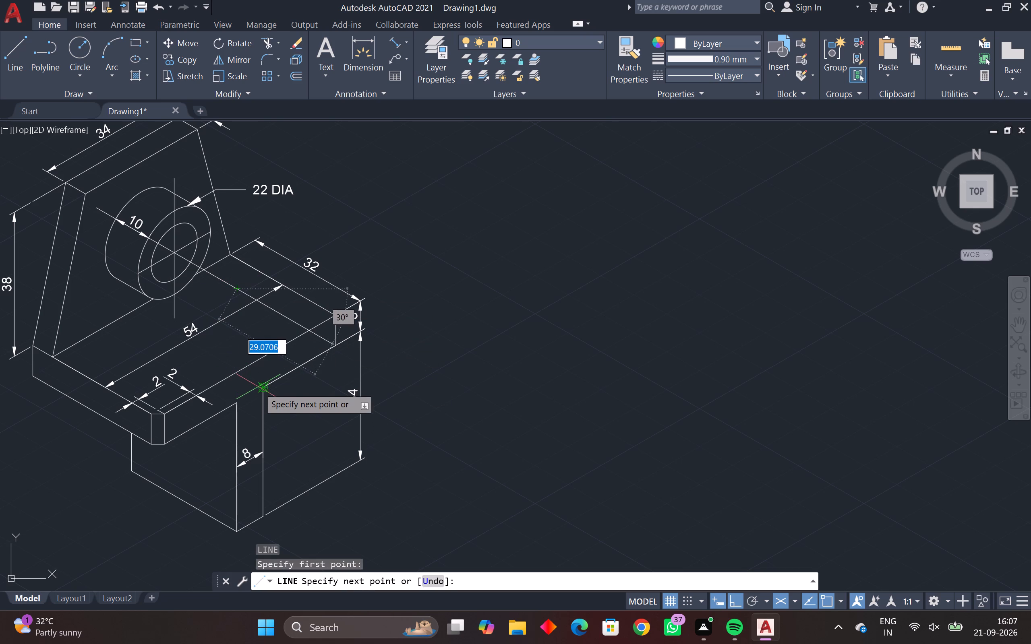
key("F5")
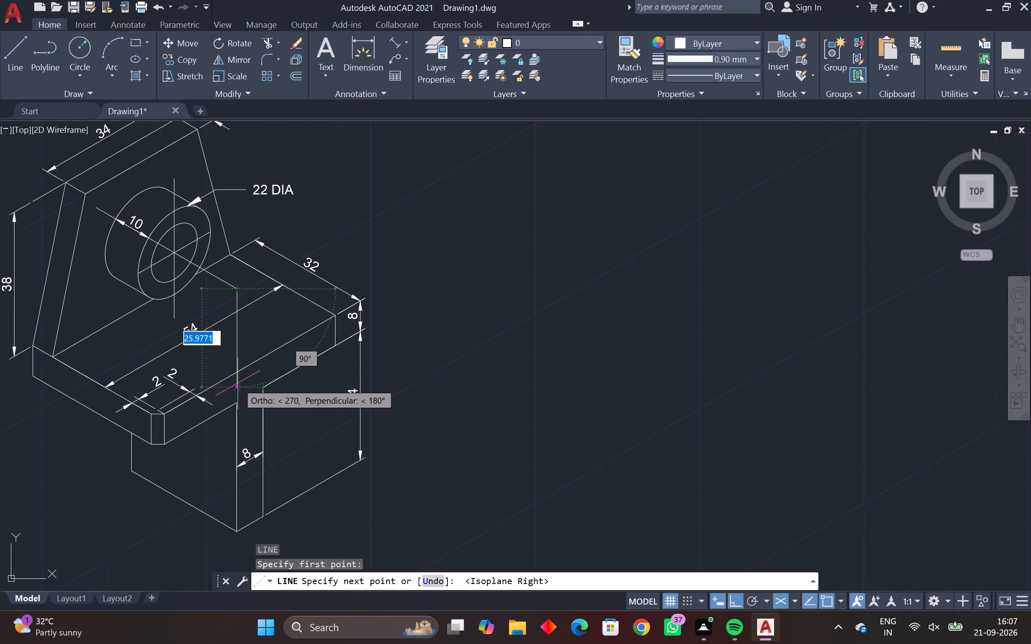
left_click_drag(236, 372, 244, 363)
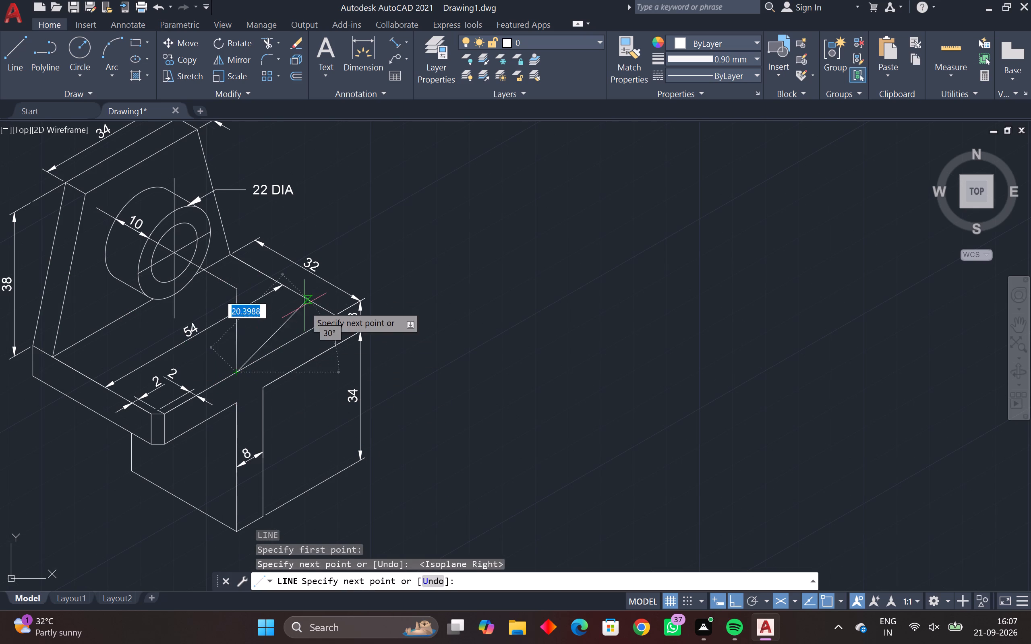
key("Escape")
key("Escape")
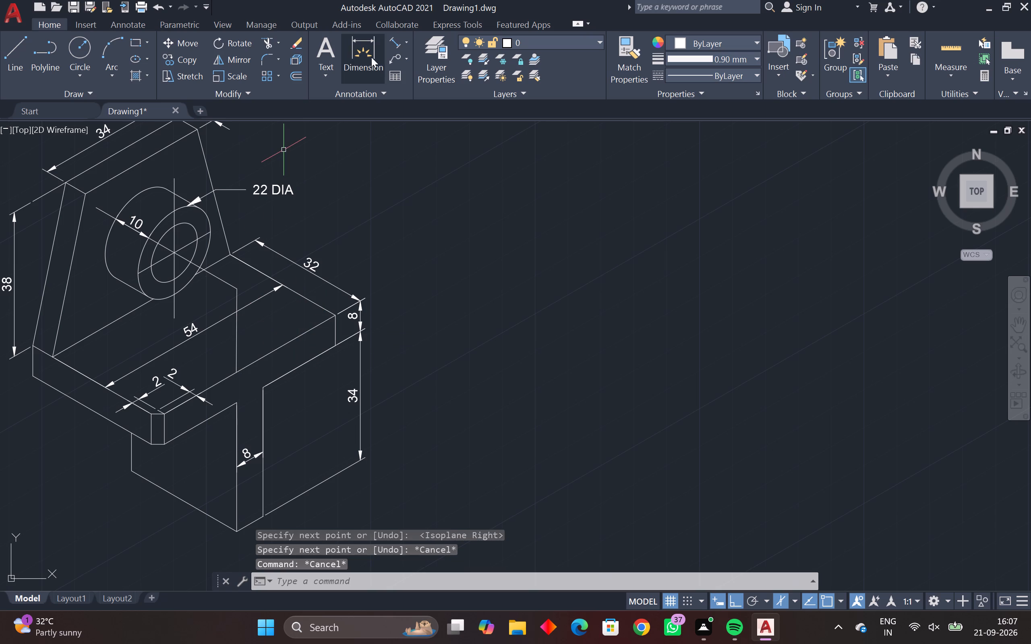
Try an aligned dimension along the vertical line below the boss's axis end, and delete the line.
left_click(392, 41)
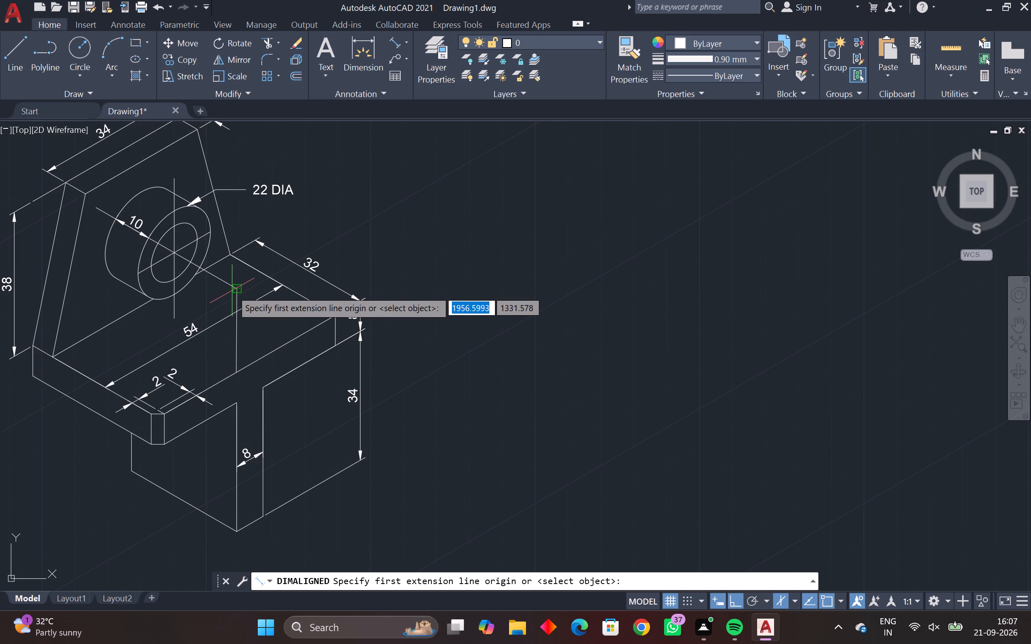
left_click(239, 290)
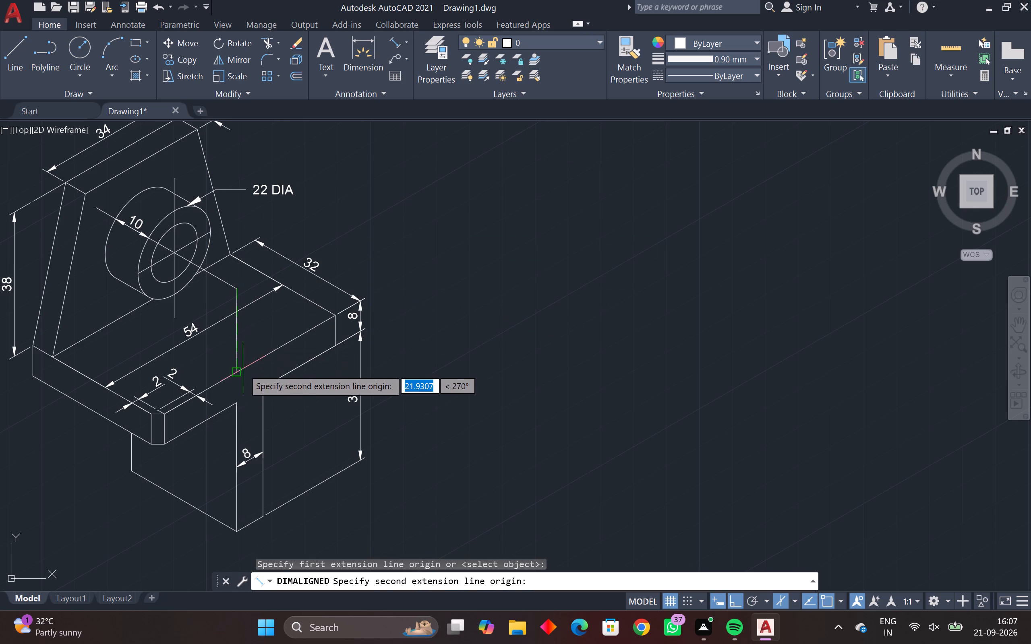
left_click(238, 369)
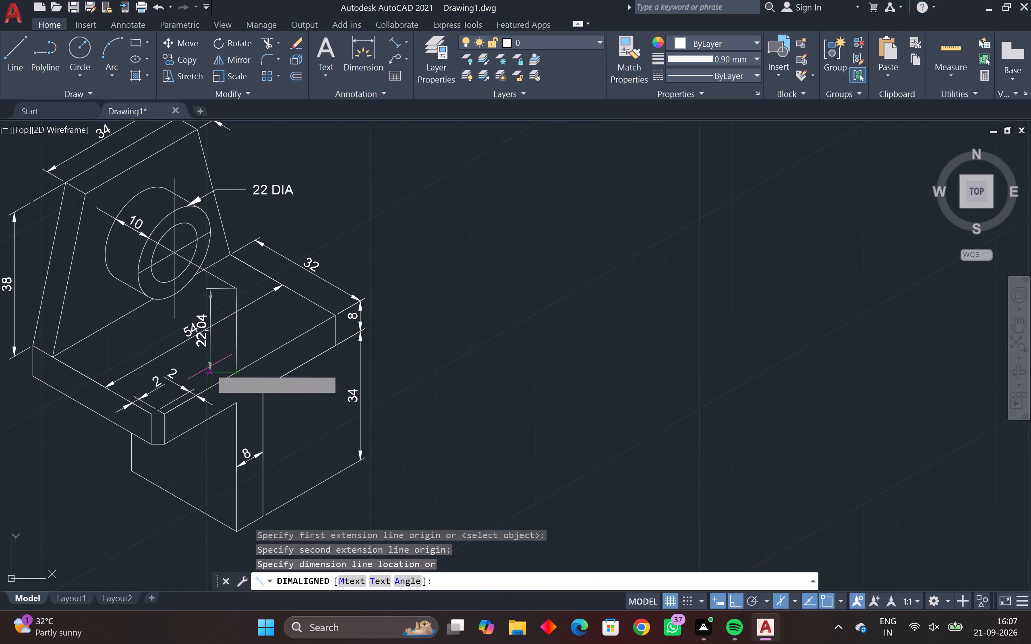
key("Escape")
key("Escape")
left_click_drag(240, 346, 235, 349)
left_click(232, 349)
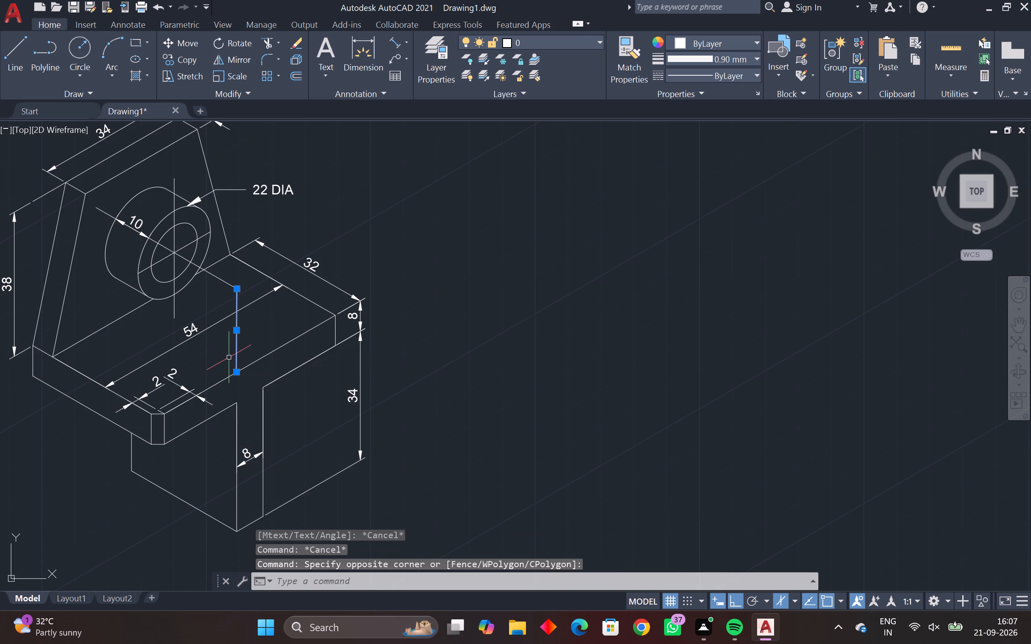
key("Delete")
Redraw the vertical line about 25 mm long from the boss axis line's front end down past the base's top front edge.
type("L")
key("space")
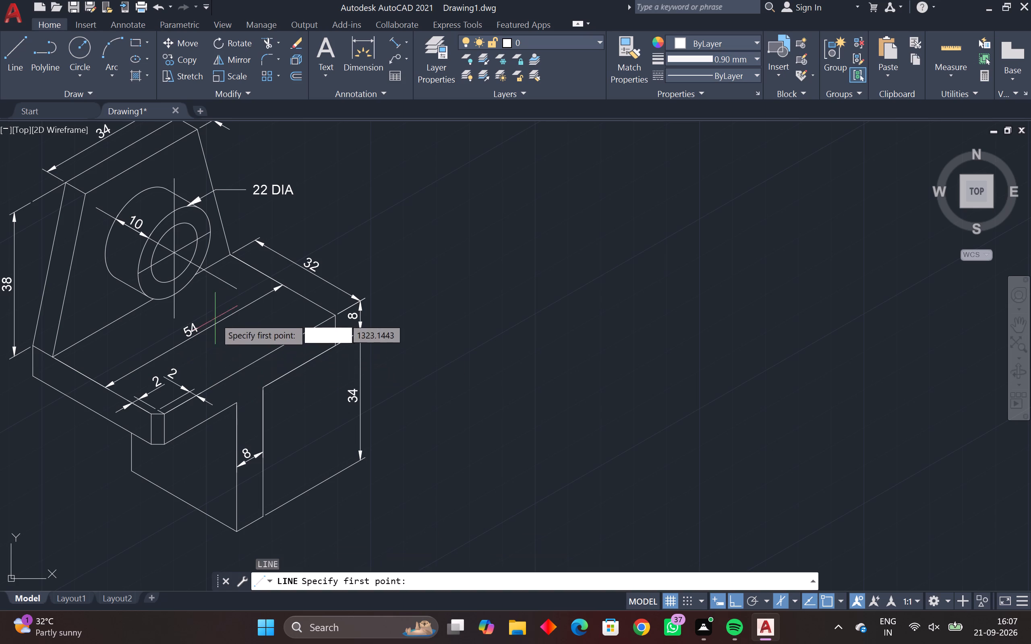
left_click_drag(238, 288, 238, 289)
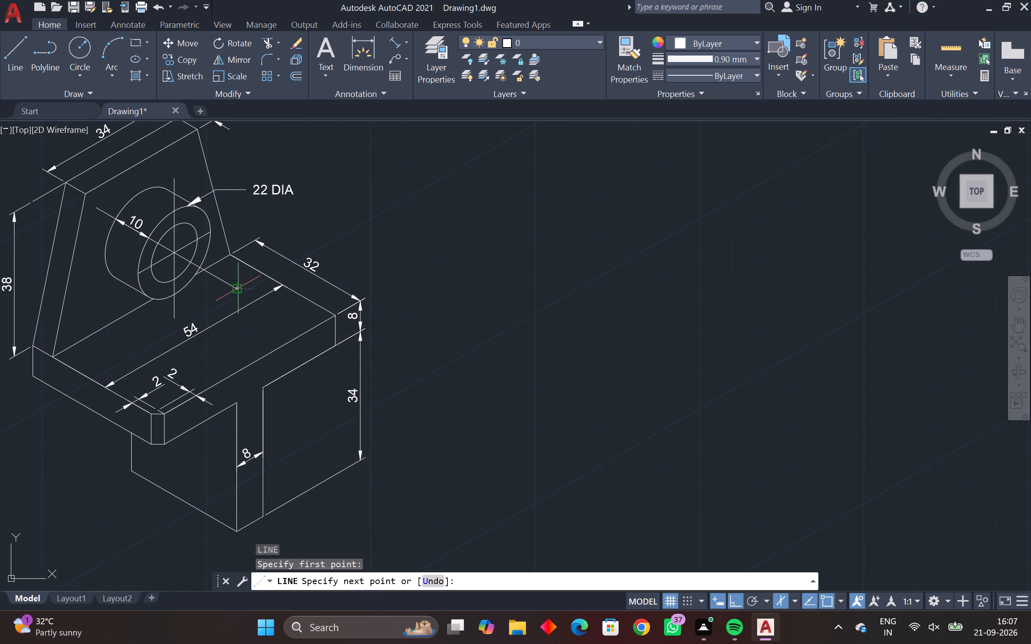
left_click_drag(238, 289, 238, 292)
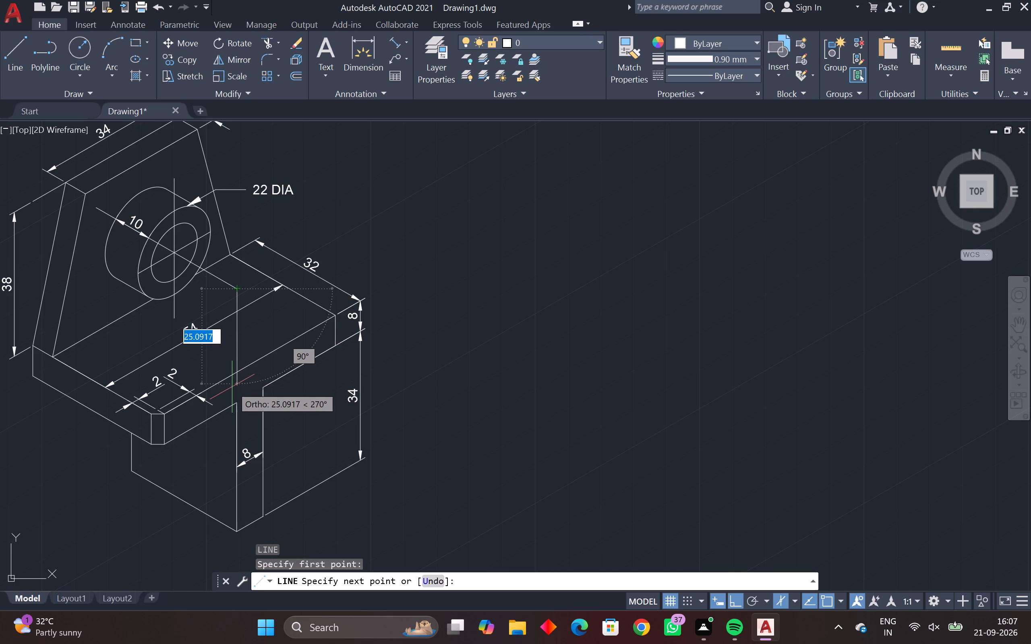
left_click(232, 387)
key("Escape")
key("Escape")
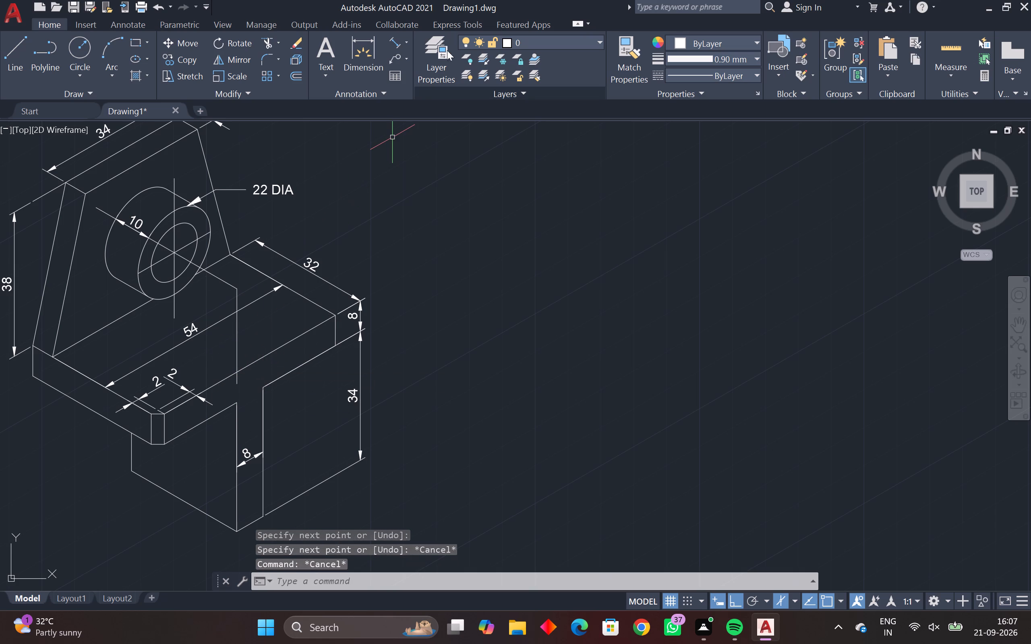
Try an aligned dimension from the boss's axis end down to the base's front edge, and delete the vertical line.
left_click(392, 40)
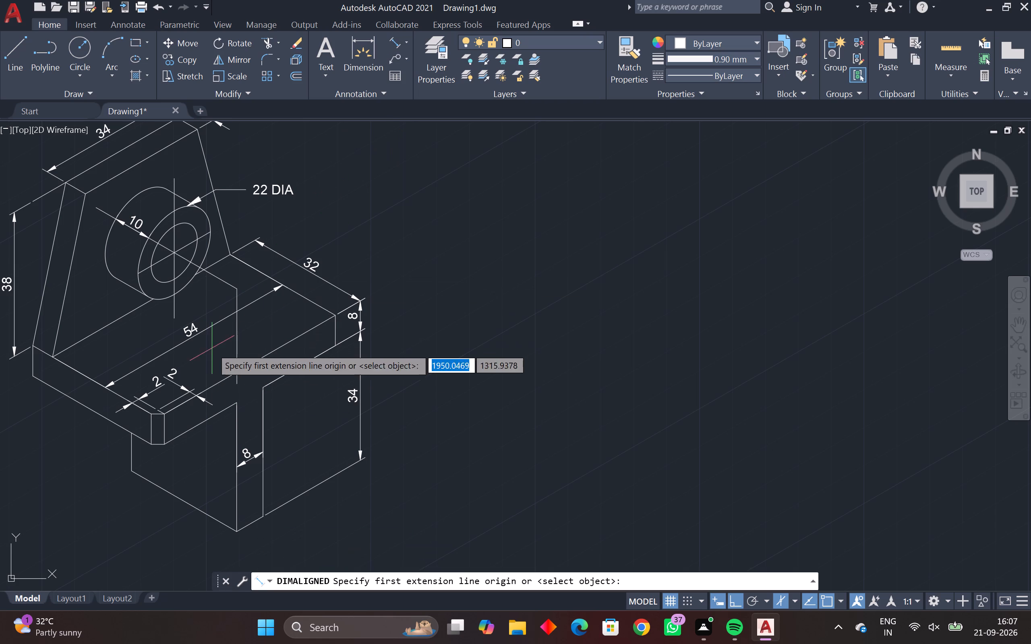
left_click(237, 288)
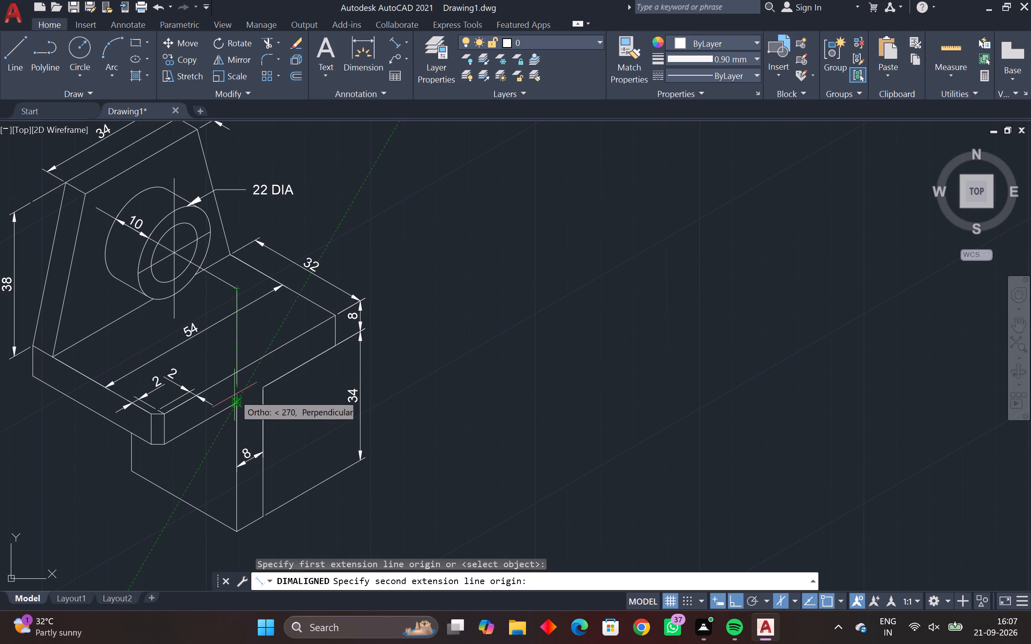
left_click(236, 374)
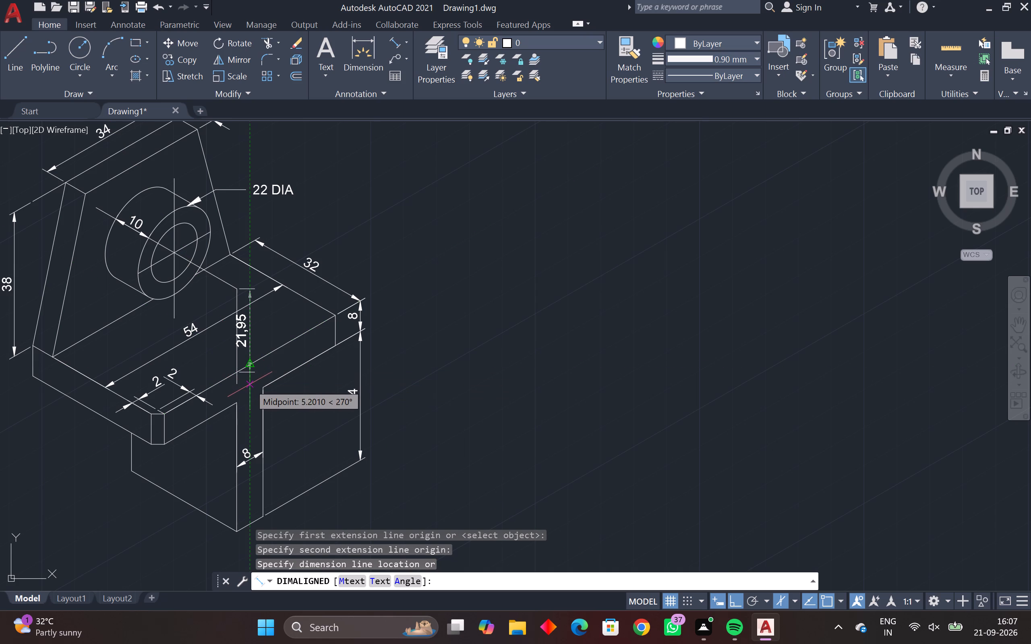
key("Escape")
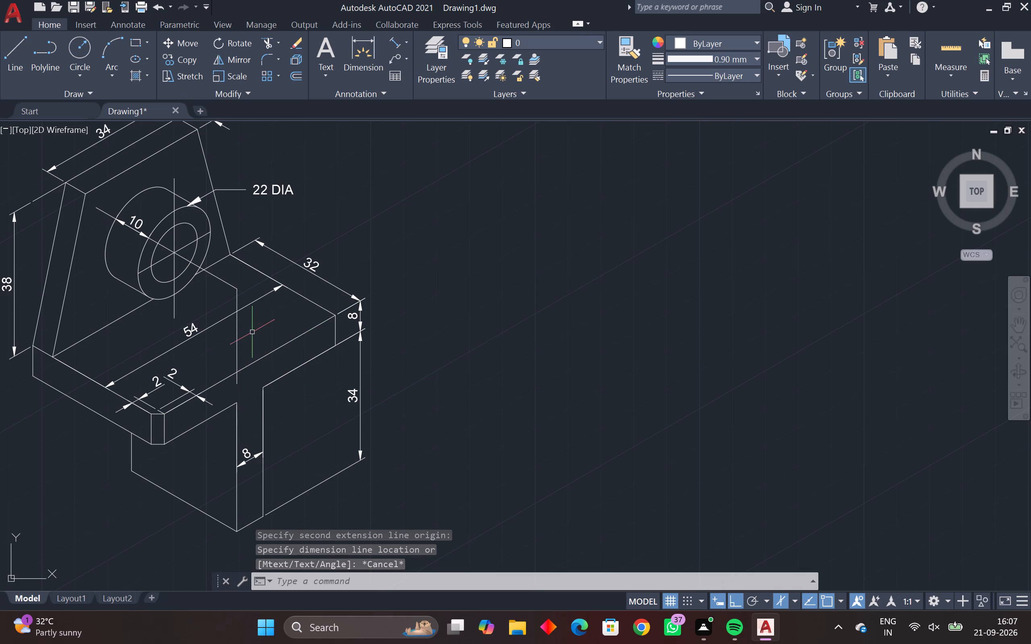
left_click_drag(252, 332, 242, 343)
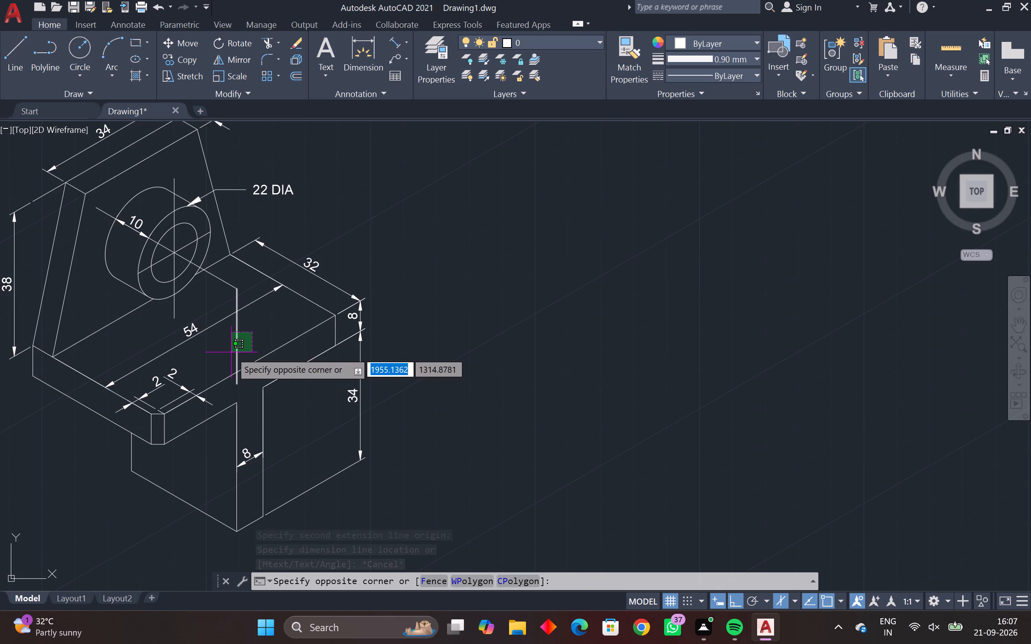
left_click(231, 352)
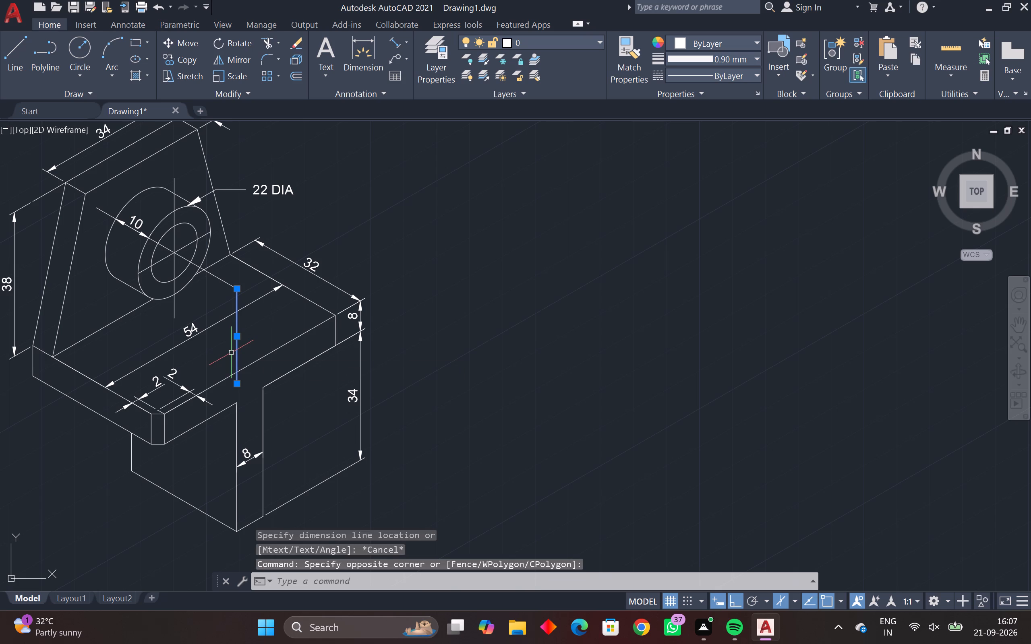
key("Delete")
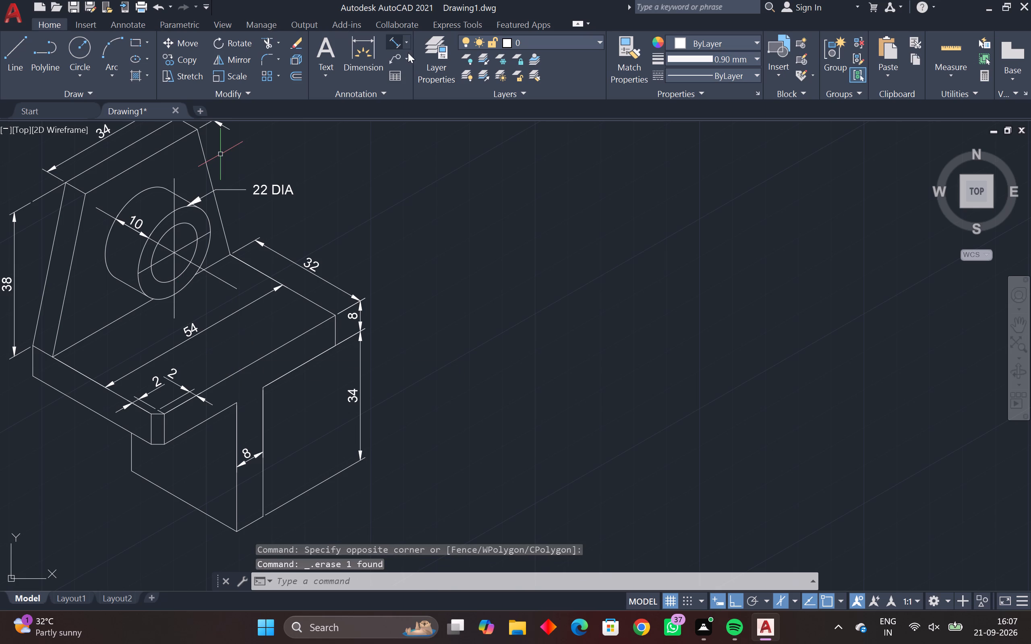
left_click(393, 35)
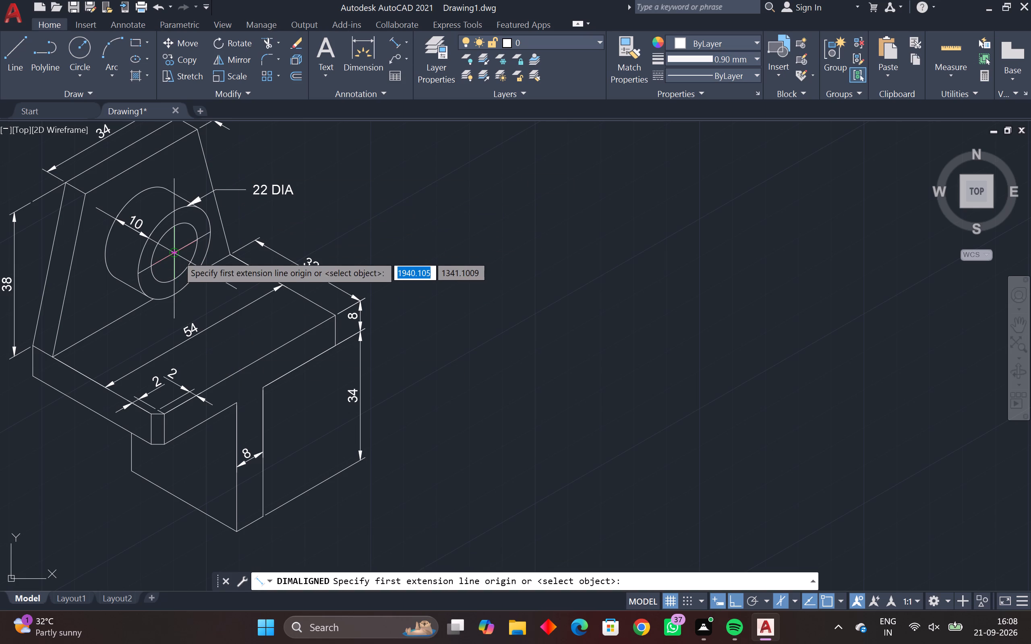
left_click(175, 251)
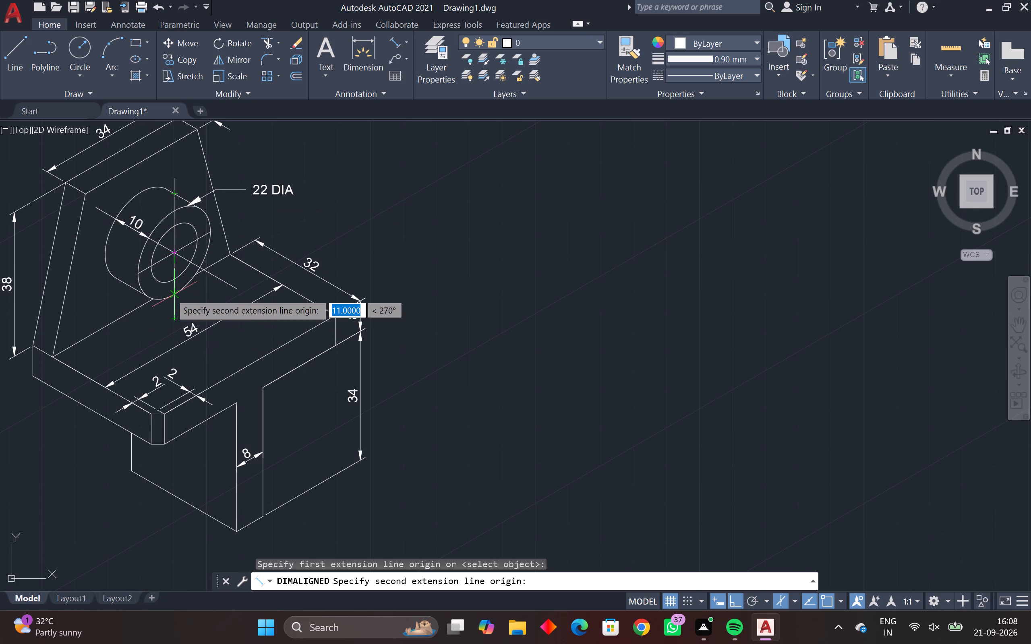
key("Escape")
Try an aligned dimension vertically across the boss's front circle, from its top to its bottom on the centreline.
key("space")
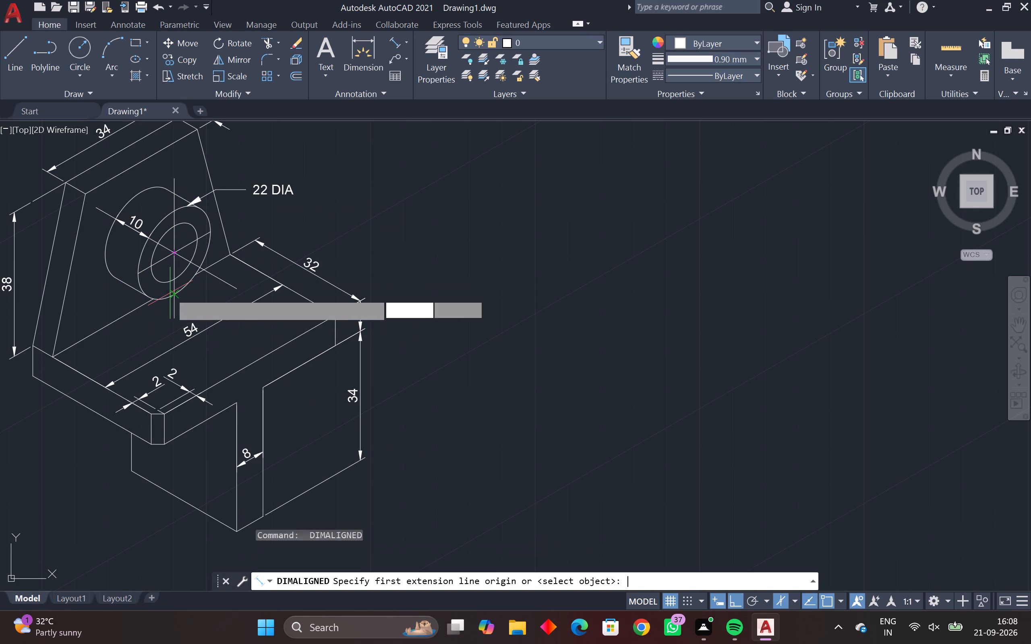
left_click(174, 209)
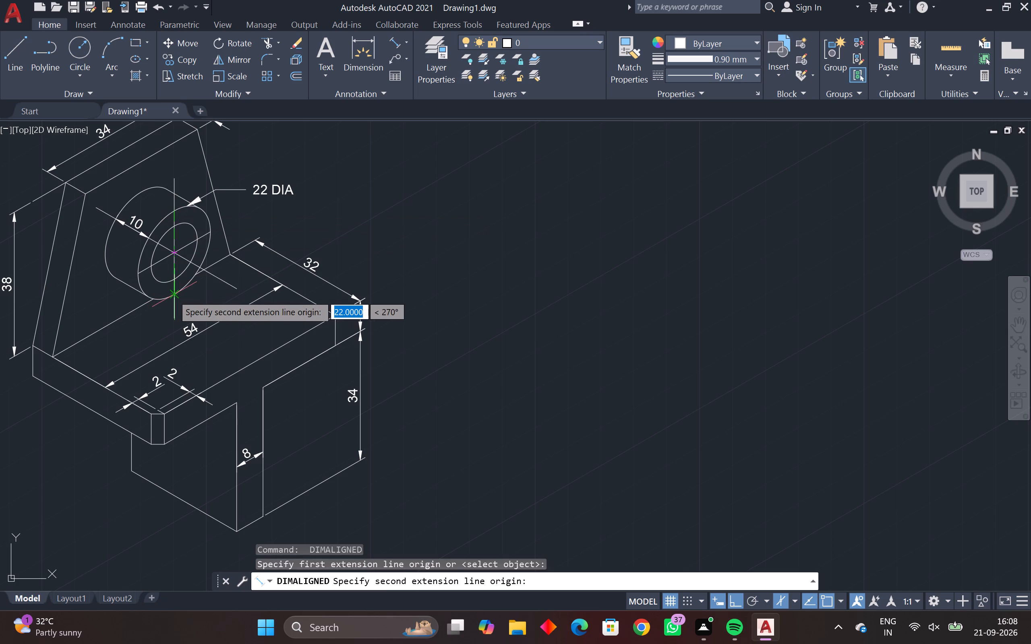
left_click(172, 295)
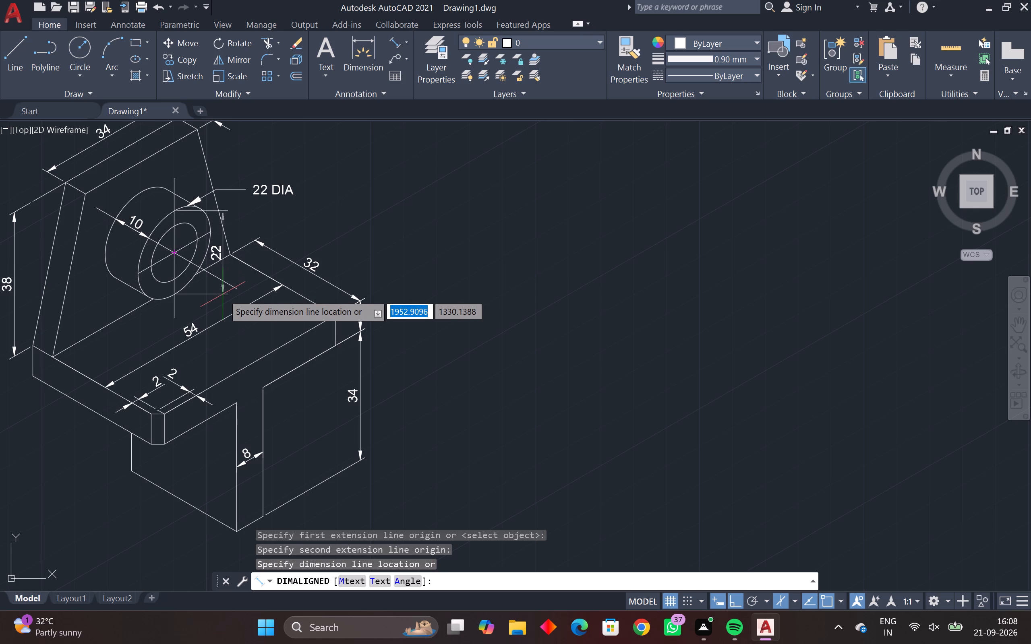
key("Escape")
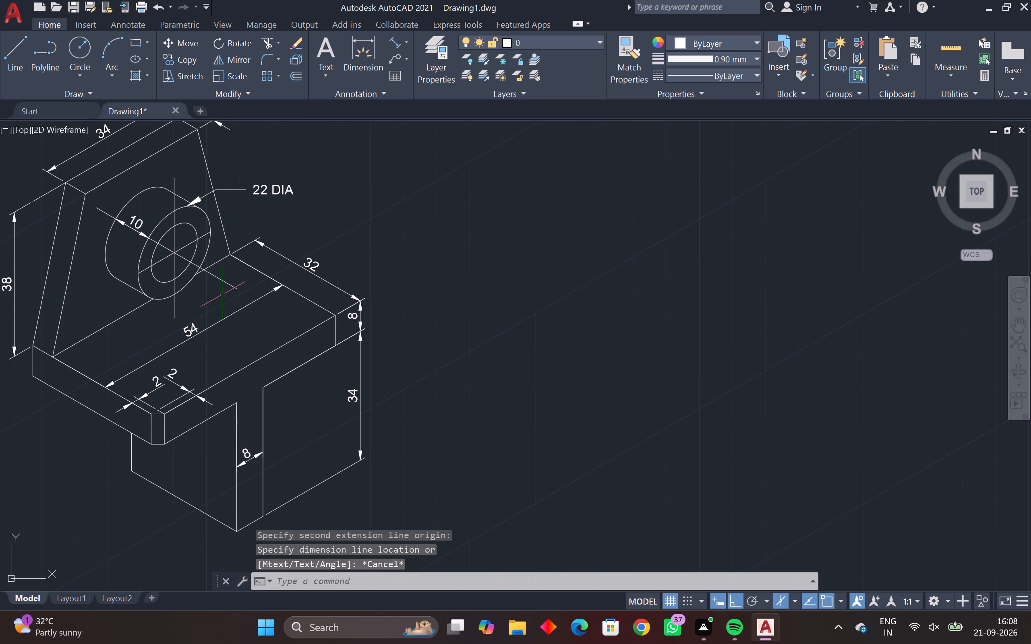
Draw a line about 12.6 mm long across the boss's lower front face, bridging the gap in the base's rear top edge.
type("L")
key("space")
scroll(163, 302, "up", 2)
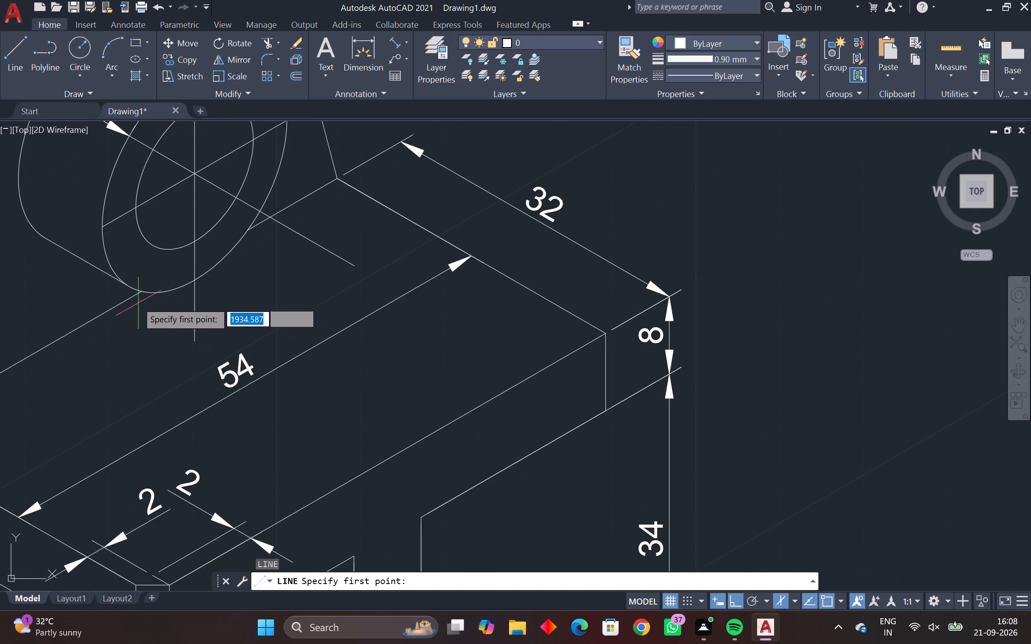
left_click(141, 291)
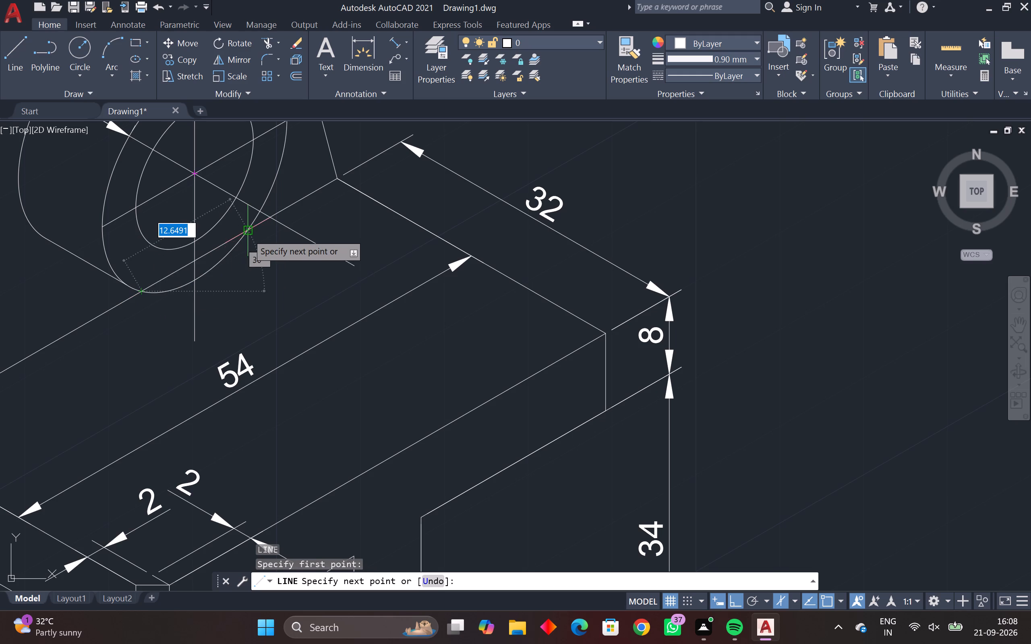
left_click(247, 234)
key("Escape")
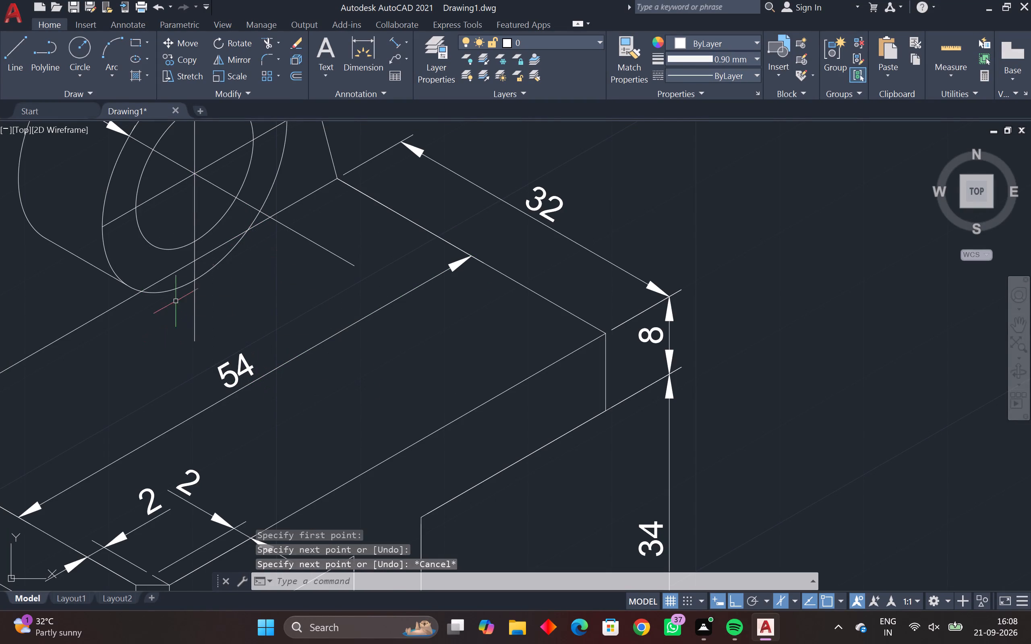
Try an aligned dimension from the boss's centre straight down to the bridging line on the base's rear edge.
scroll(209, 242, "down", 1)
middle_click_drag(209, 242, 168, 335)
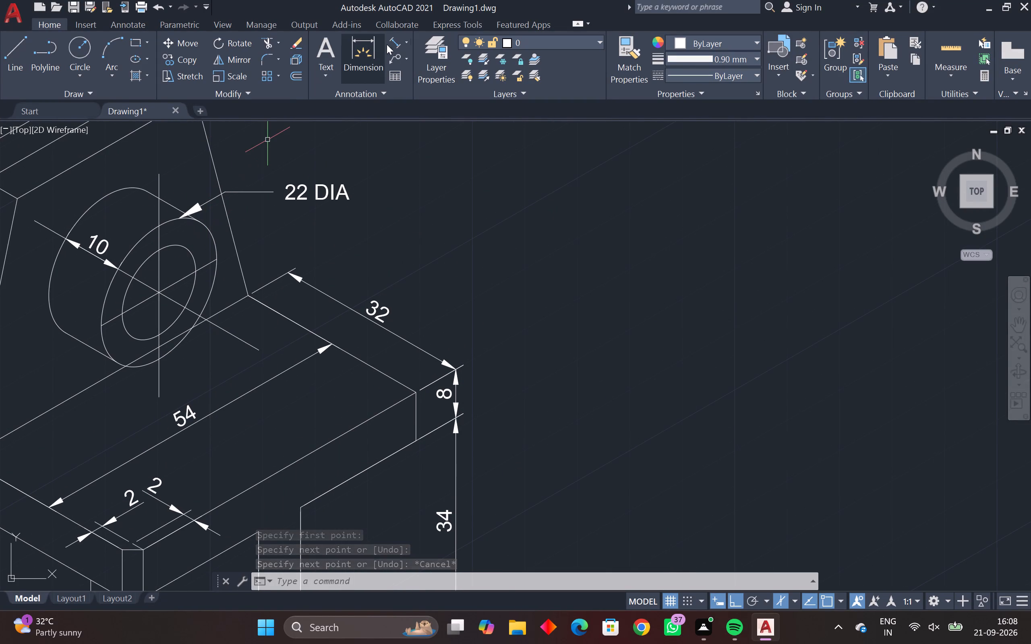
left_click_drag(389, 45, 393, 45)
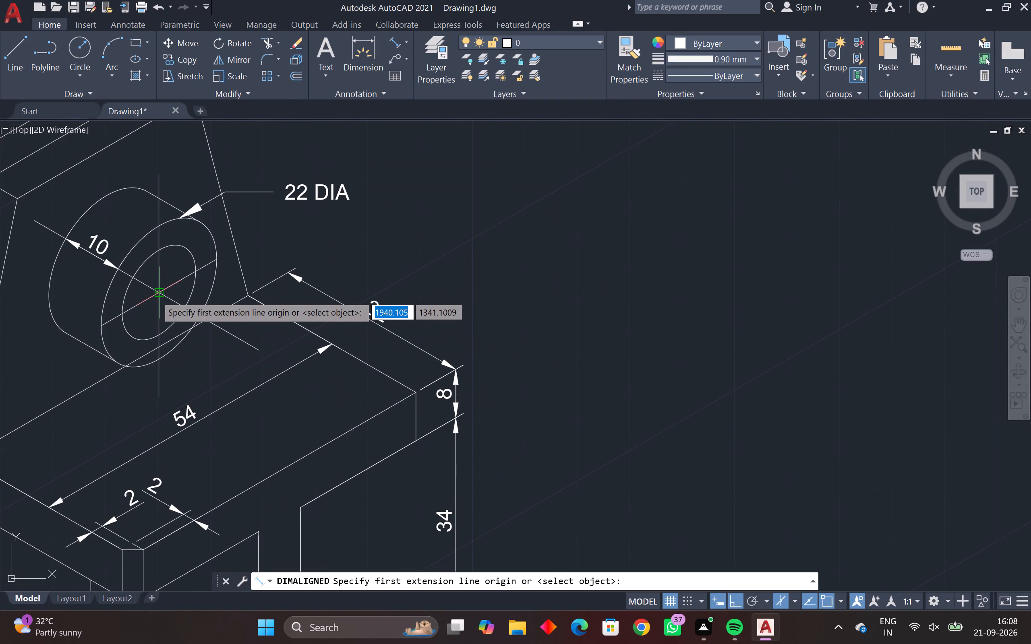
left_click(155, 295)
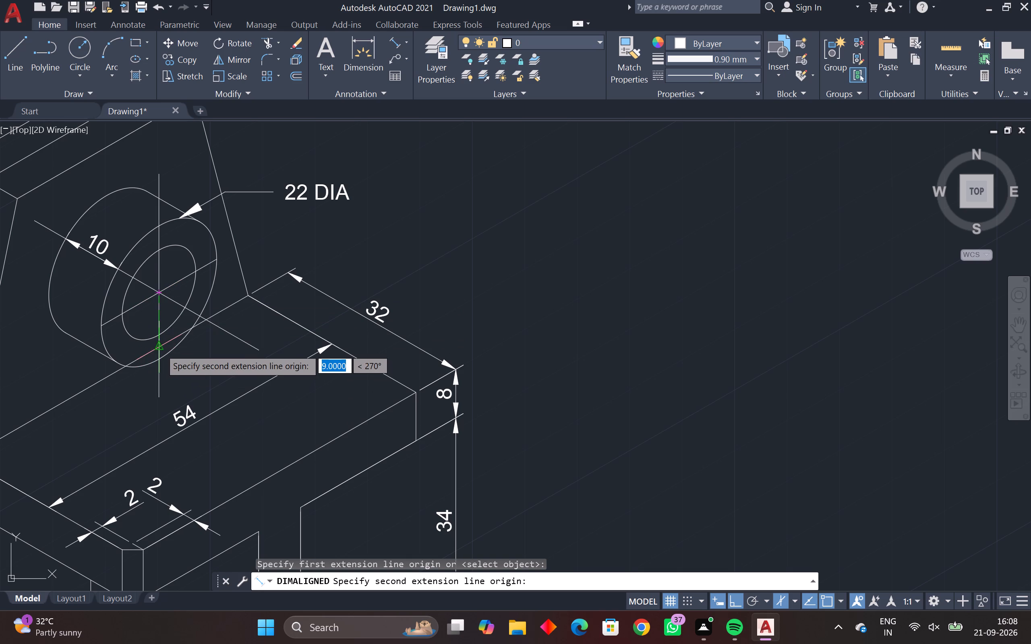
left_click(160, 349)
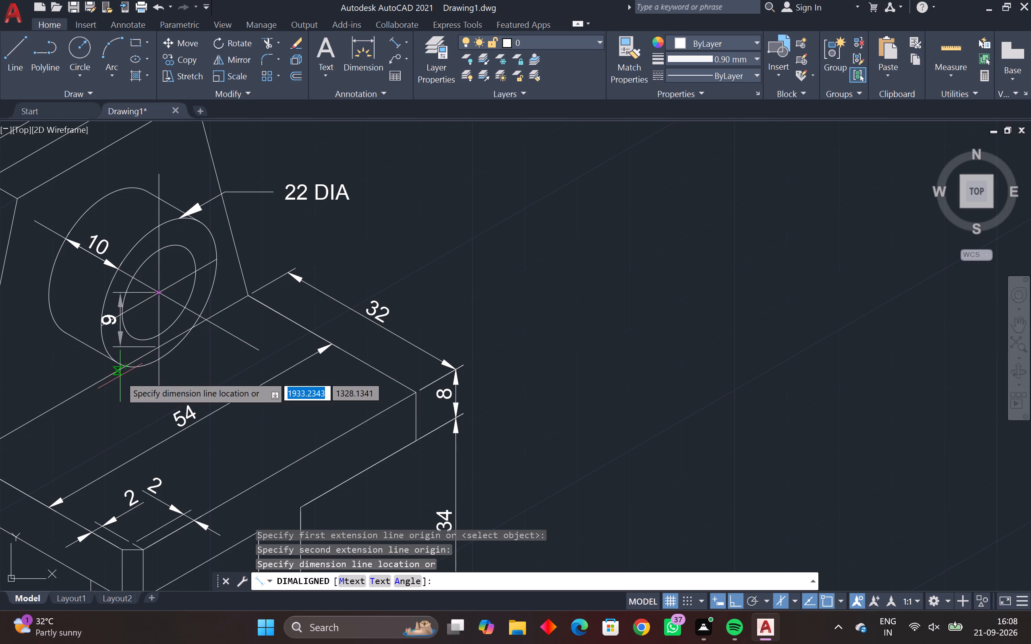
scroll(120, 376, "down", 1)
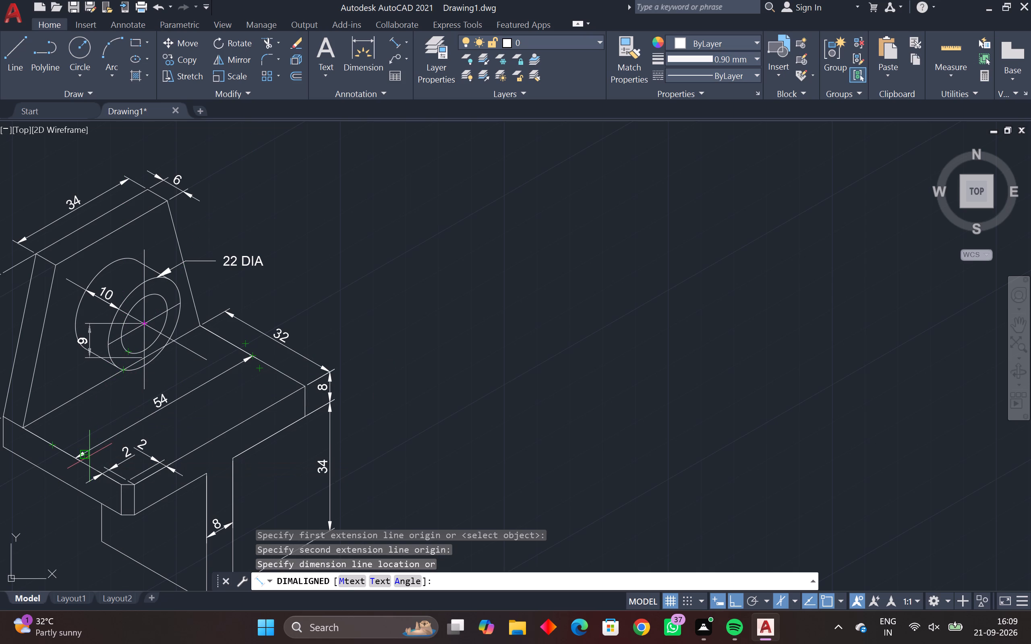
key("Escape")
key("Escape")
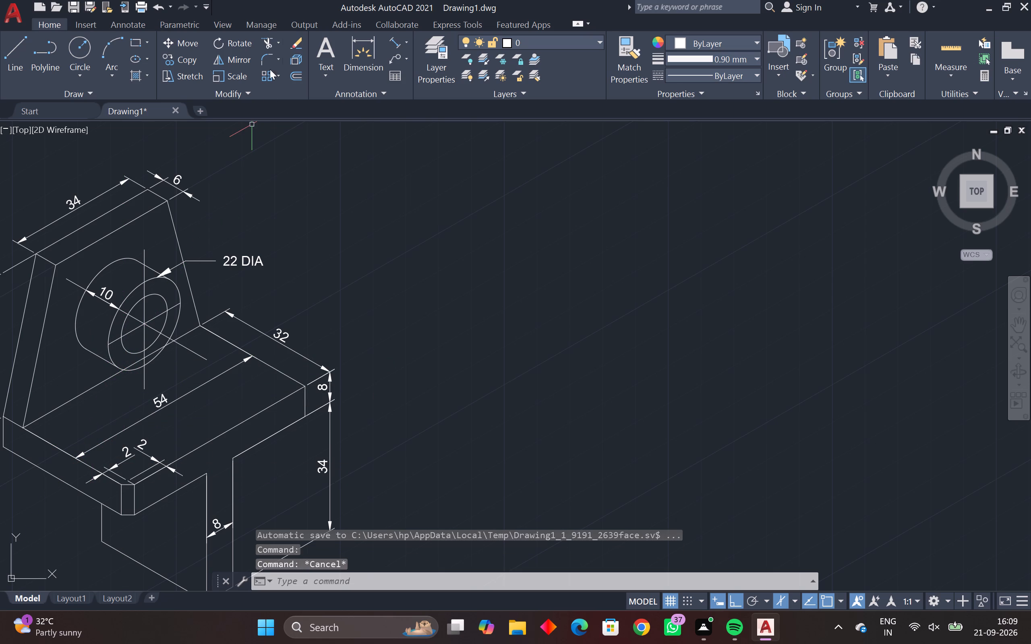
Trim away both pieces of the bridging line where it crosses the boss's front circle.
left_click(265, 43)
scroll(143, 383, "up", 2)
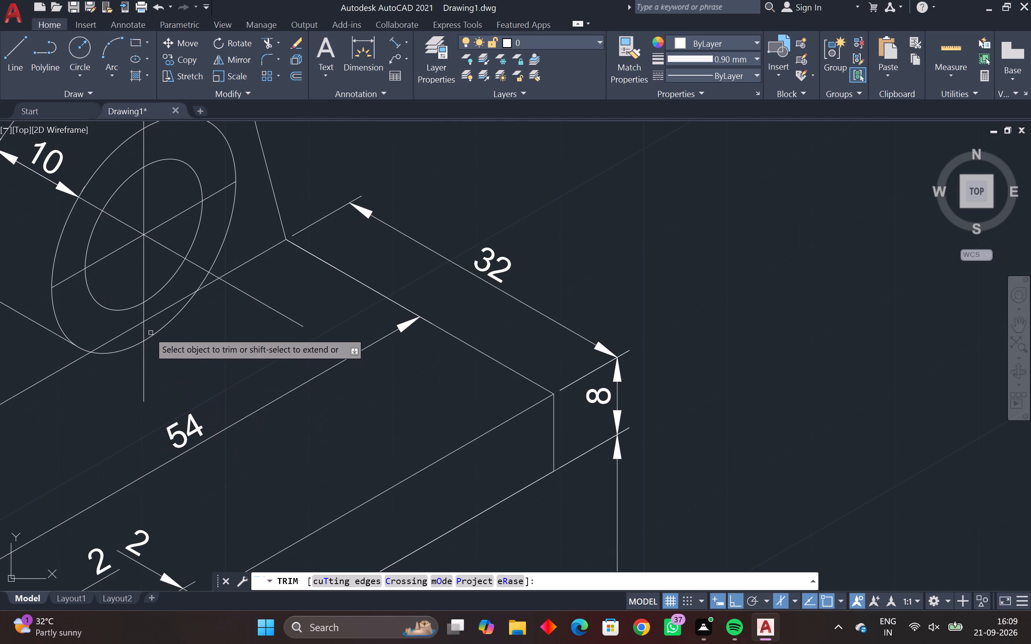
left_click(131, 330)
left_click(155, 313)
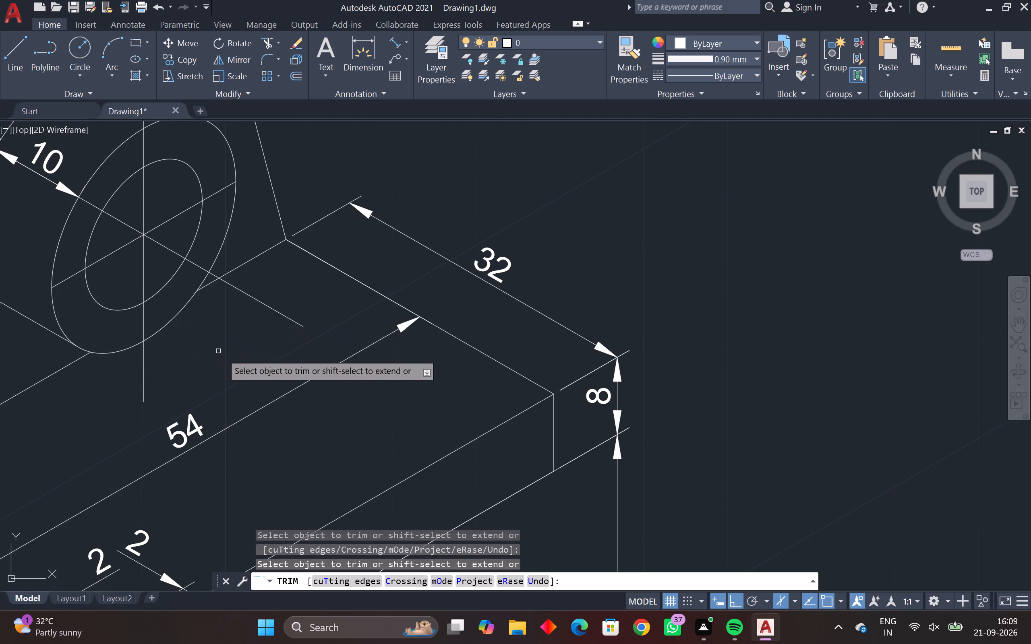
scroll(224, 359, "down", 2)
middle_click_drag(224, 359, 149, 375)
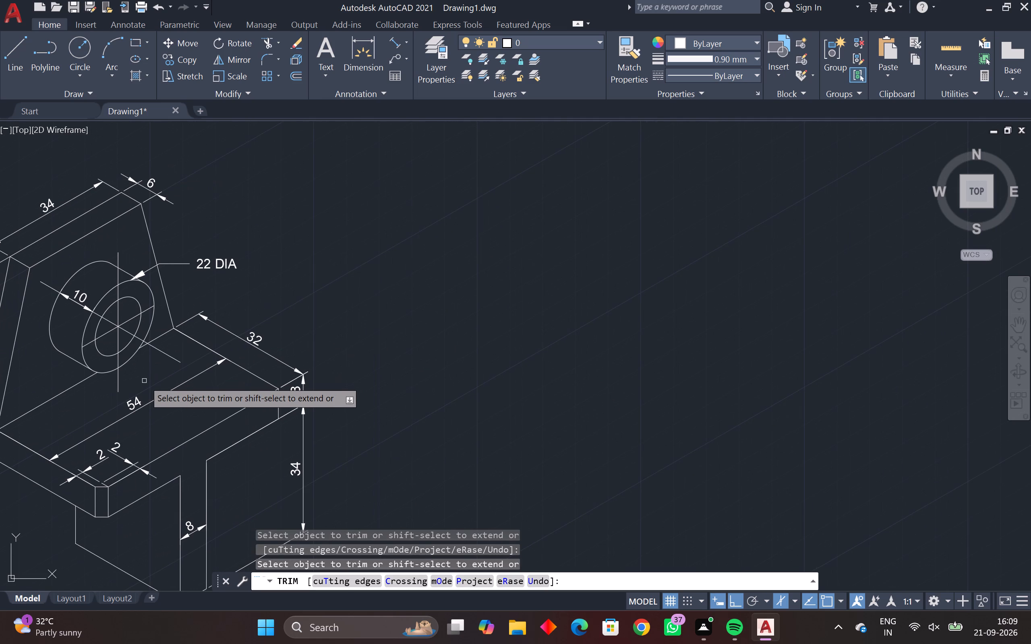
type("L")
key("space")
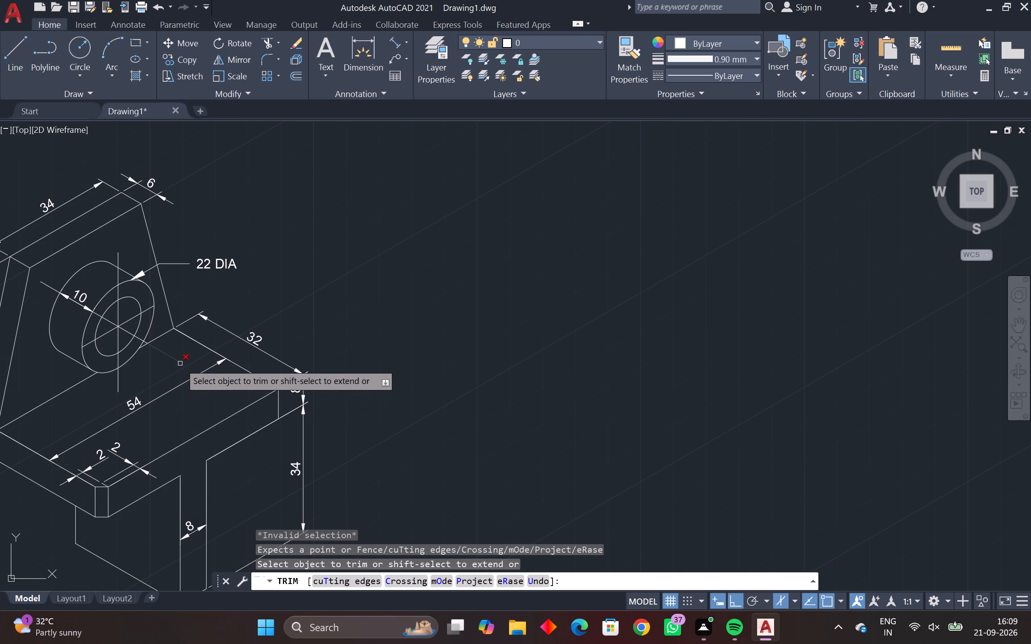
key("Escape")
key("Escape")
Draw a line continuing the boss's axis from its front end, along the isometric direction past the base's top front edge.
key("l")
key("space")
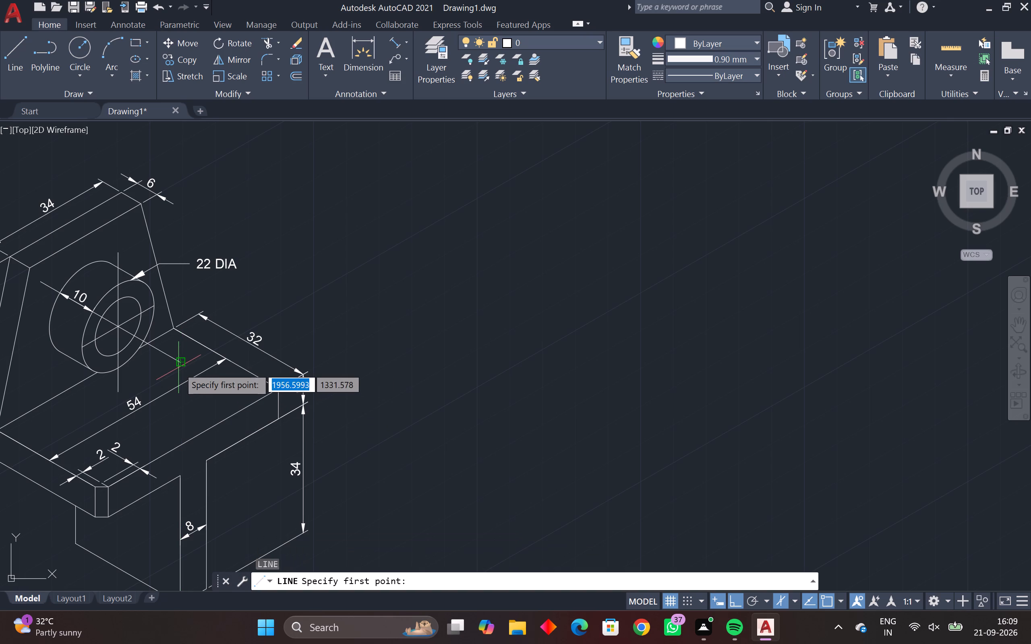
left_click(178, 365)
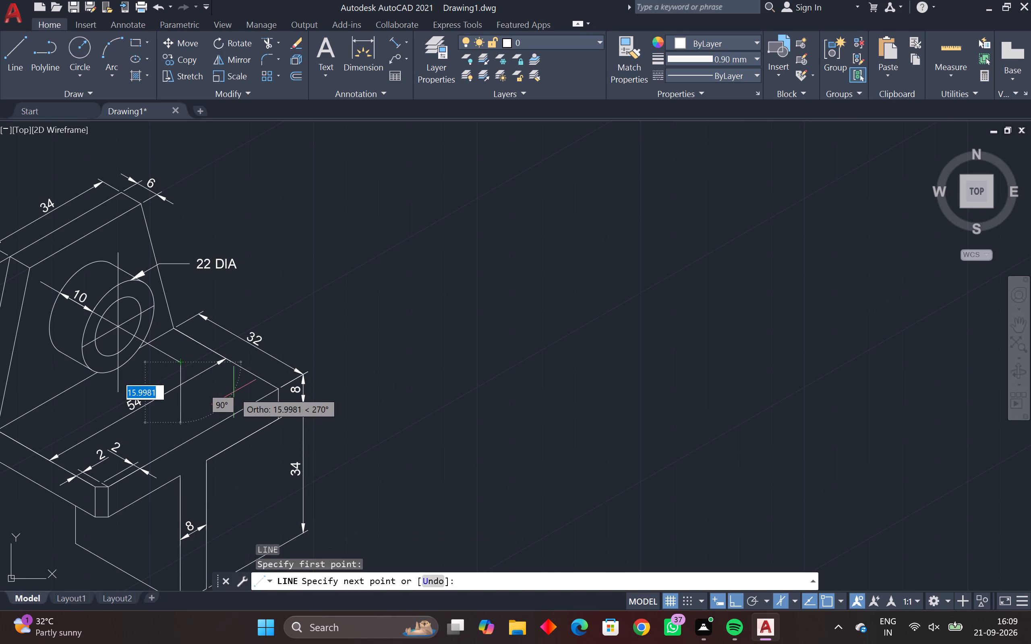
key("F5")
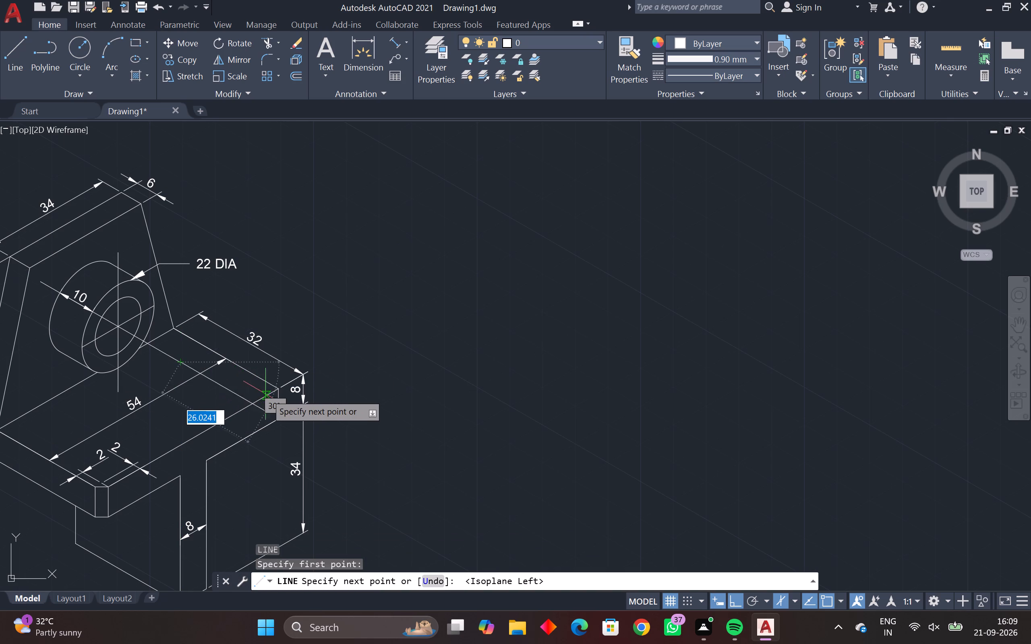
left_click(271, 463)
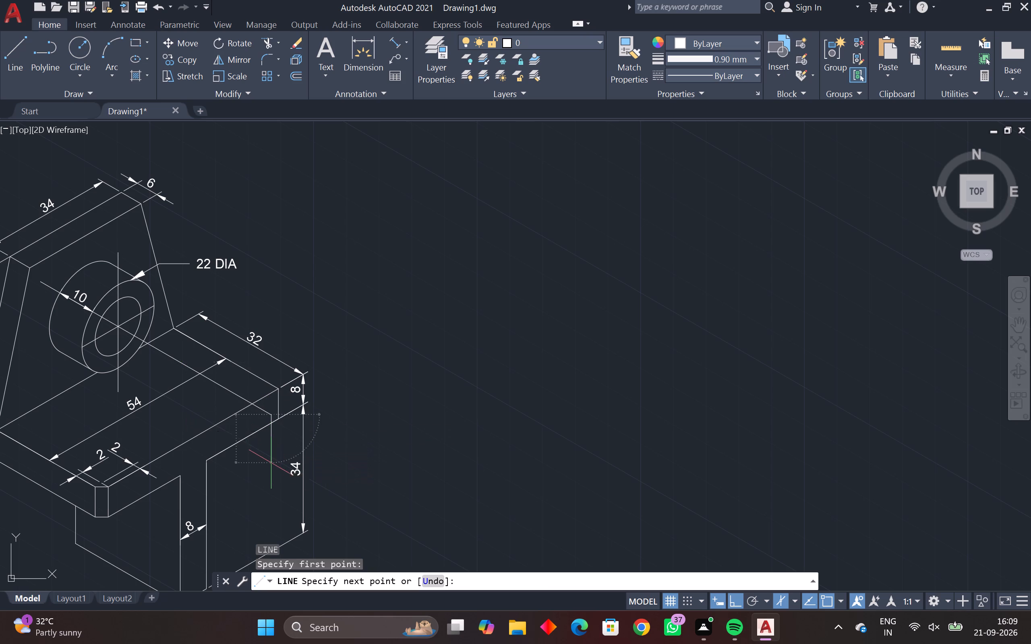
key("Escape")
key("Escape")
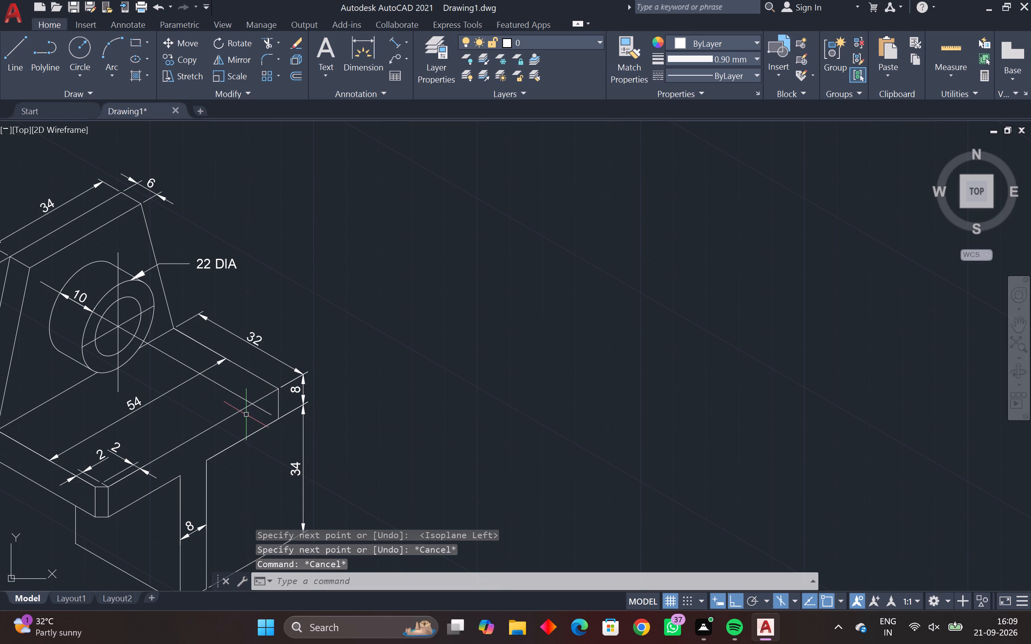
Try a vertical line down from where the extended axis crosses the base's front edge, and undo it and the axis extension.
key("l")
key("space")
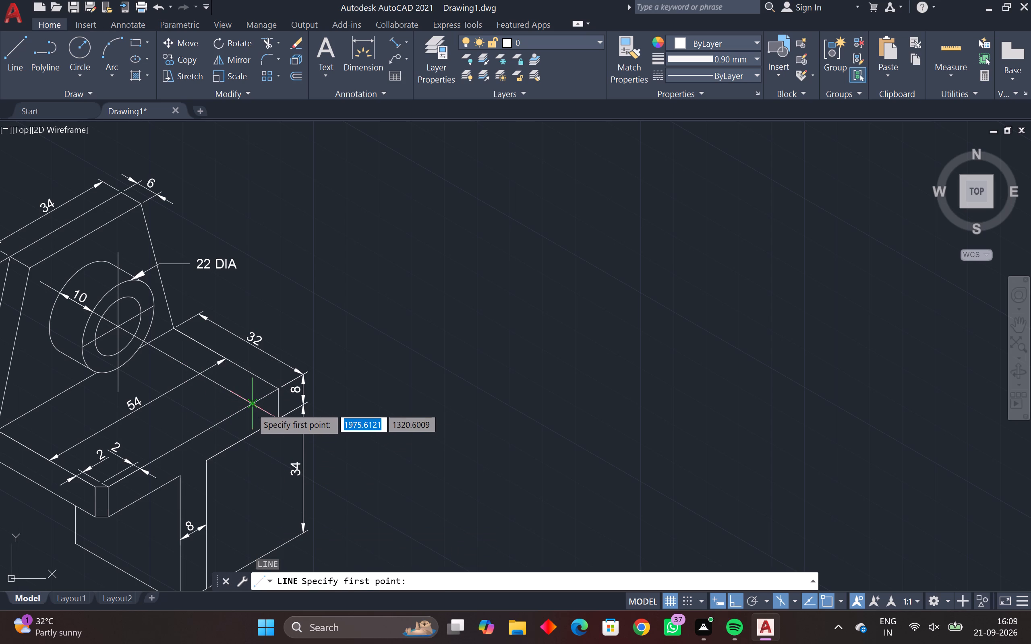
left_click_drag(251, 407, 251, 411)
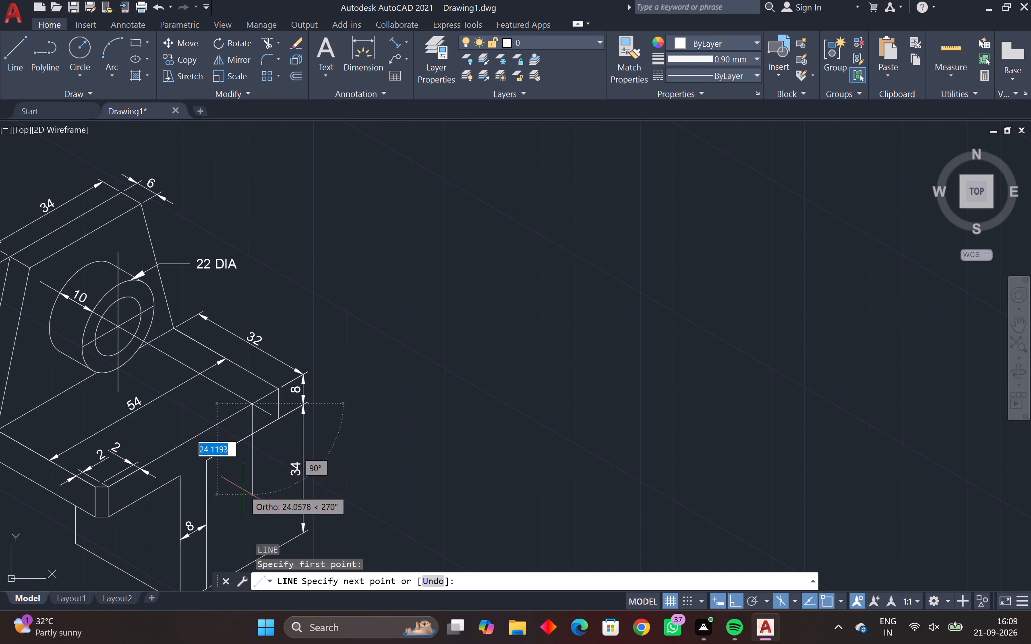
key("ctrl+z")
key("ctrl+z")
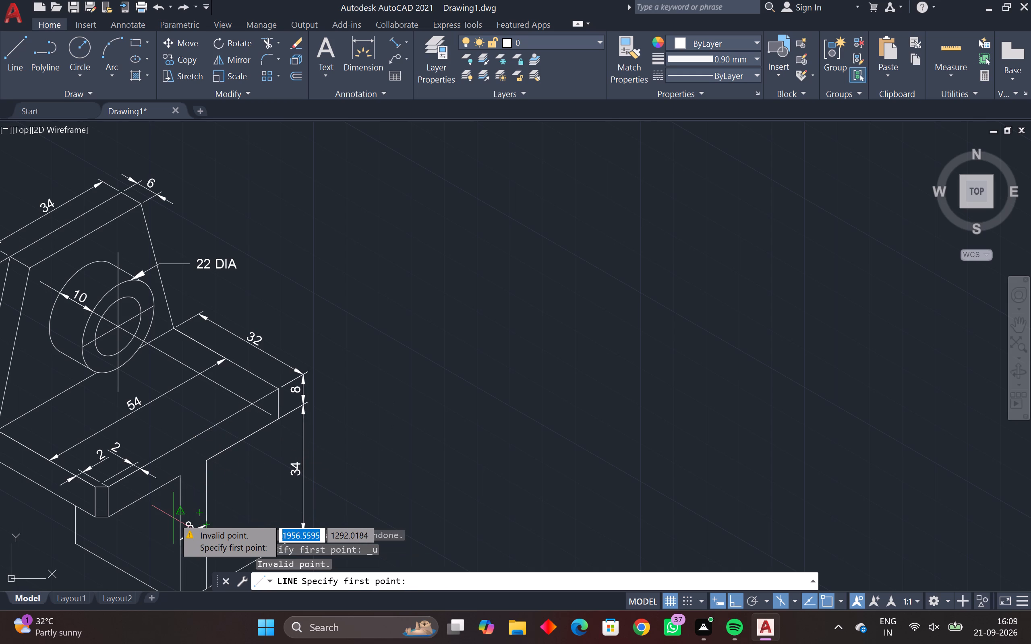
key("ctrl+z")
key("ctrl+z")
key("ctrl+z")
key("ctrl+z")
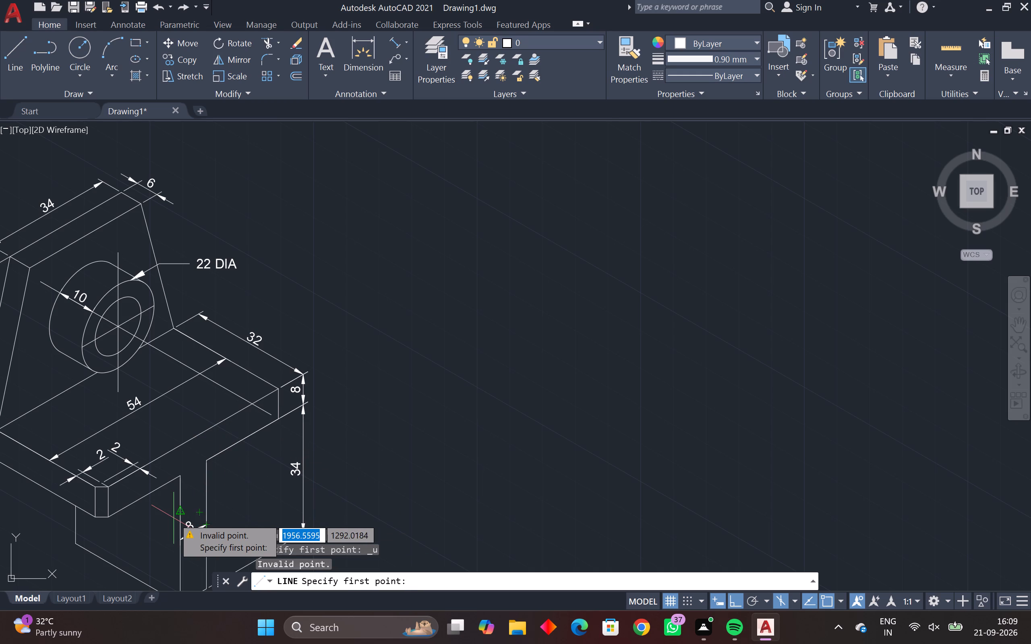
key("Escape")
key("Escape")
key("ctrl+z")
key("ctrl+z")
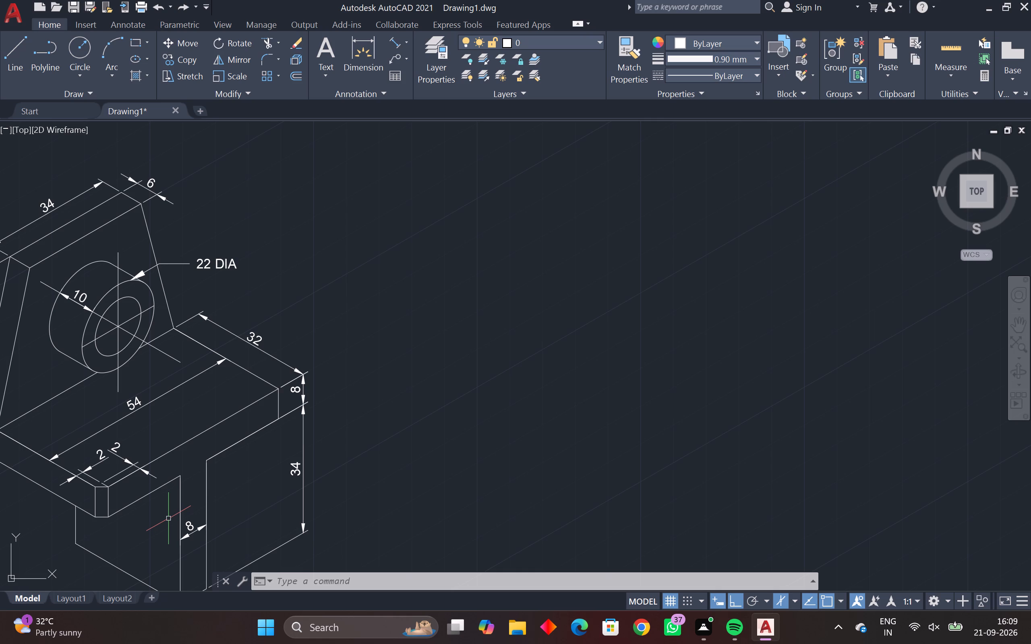
Draw a vertical line about 23 mm long upward from the midpoint of the base's top front edge.
type("L")
key("space")
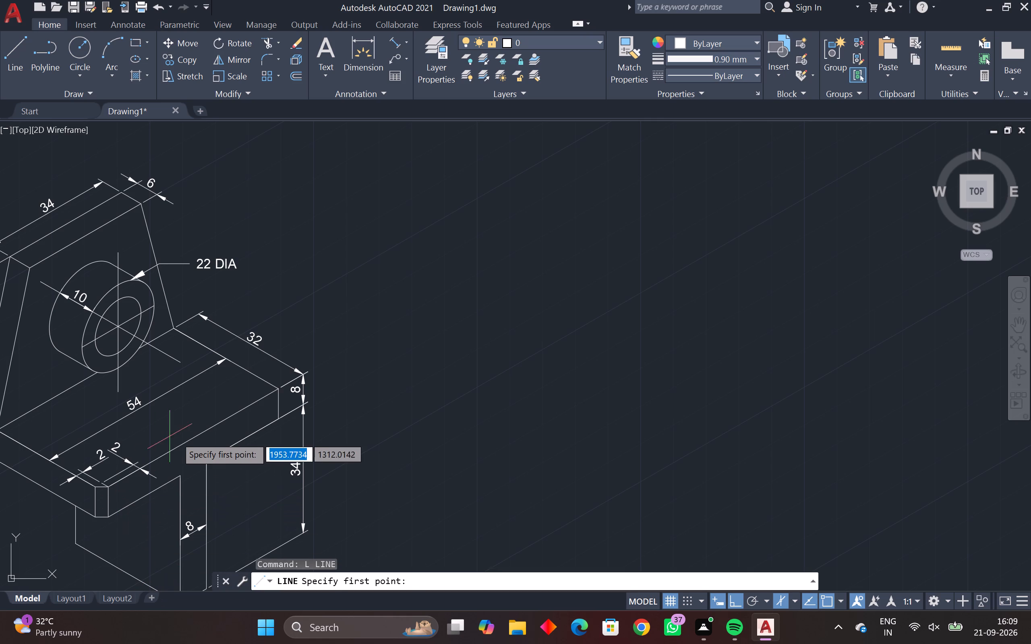
left_click(193, 439)
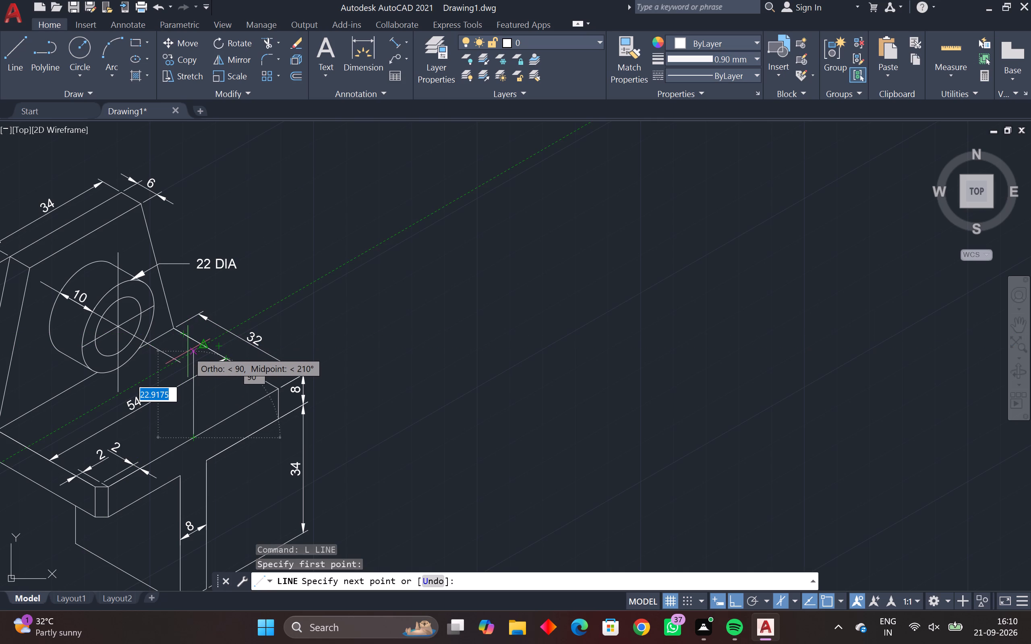
left_click_drag(188, 351, 186, 347)
key("Escape")
key("Escape")
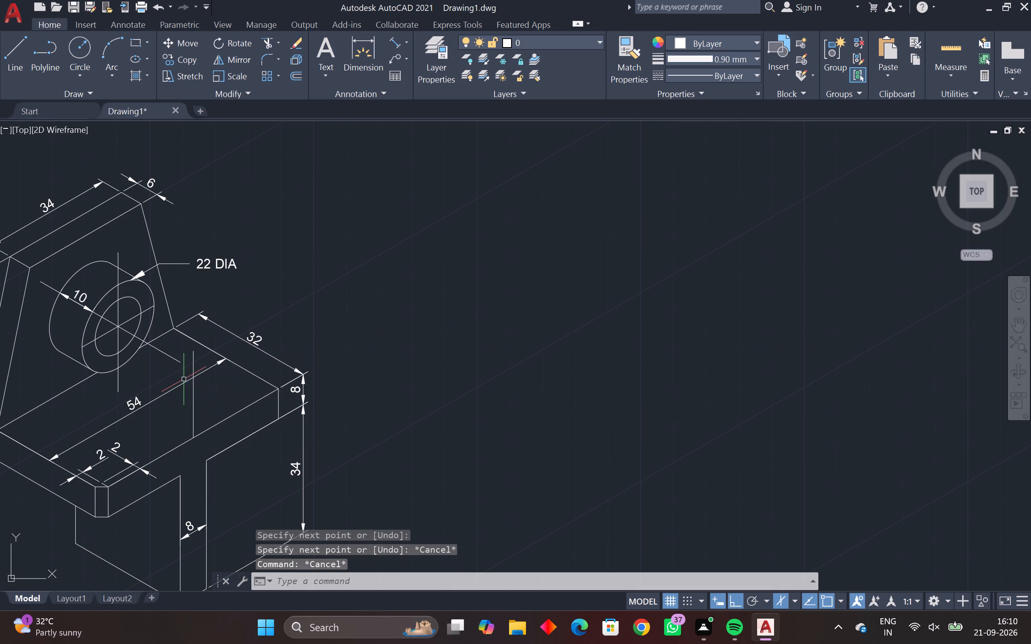
Draw a line about 17 mm long continuing the boss's axis from its front end, across the vertical line.
type("L")
key("space")
left_click_drag(182, 361, 195, 370)
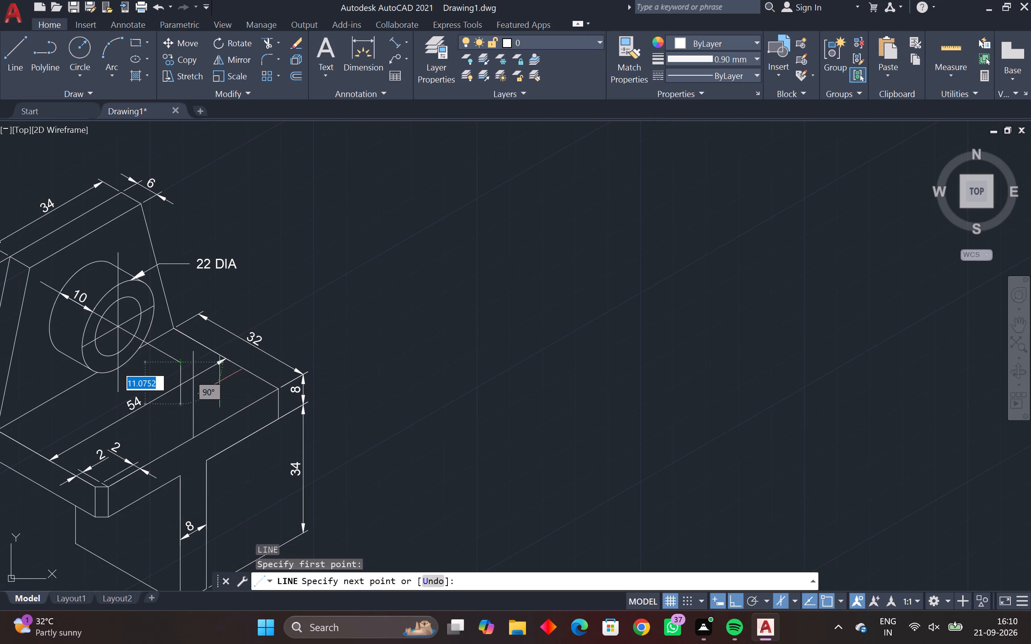
key("F5")
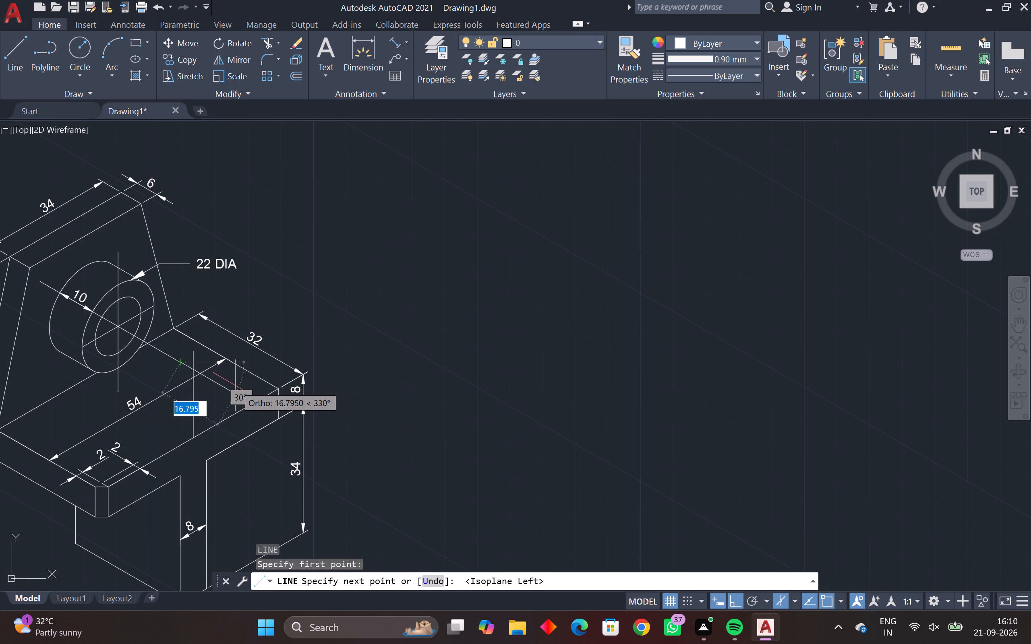
left_click(236, 386)
key("Escape")
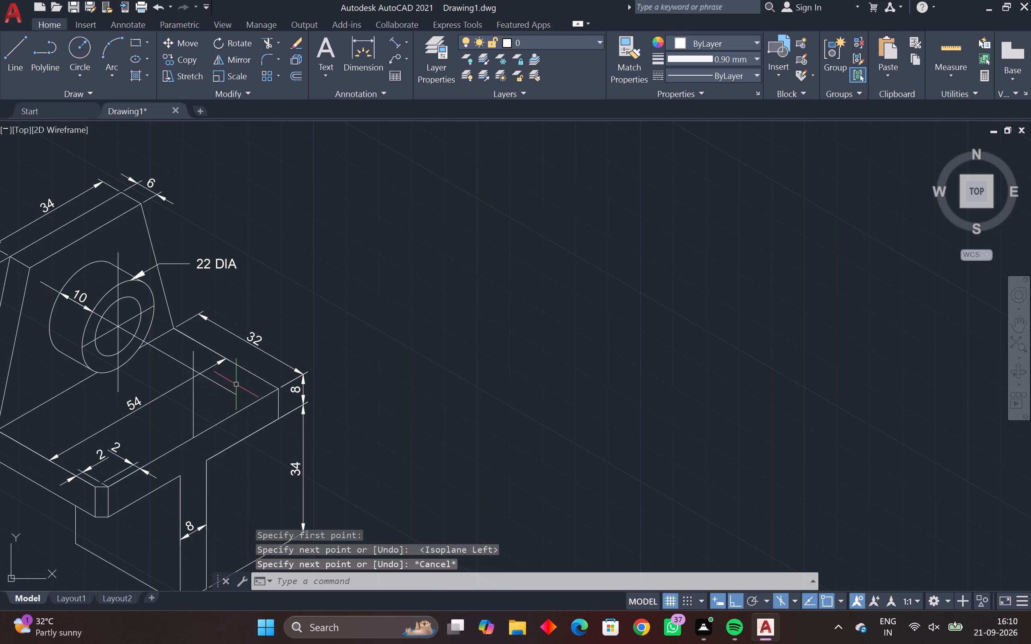
Check the extended boss axis's height above the base's top front edge with a trial aligned dimension along the vertical helper line.
left_click(392, 40)
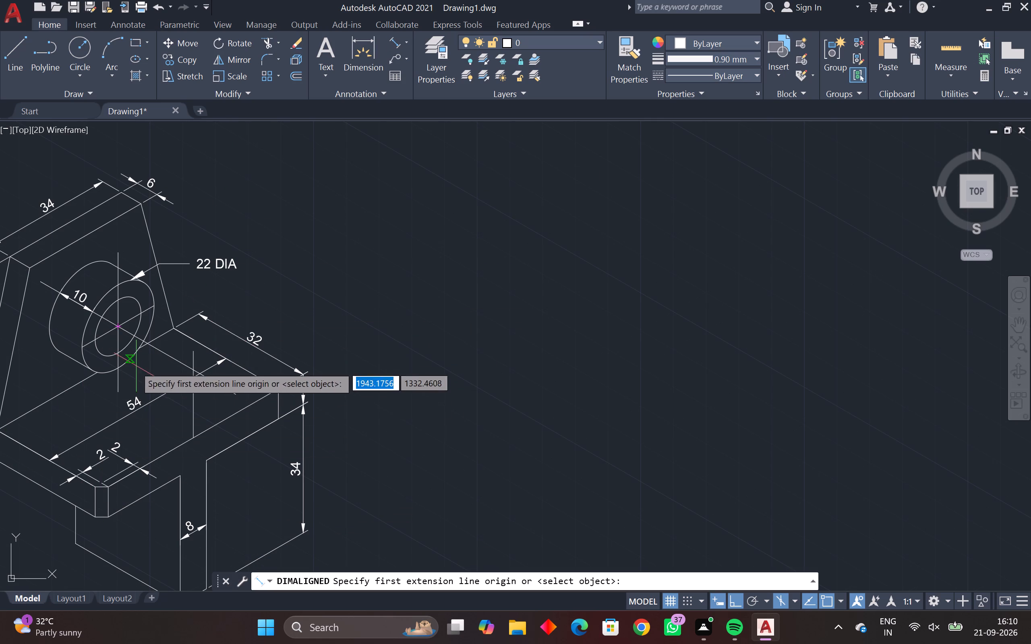
left_click_drag(190, 369, 190, 369)
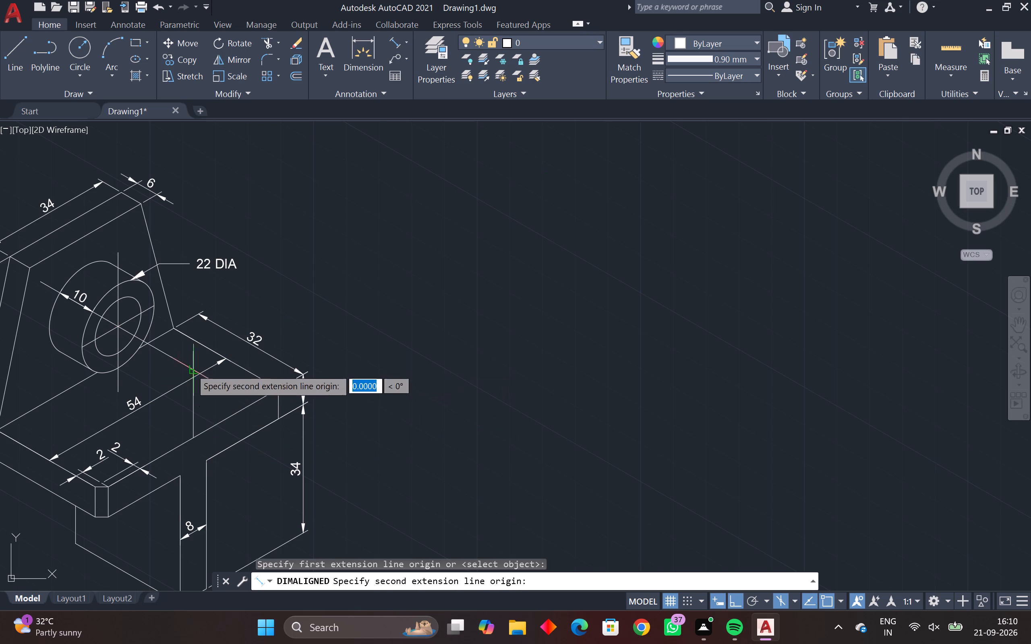
left_click_drag(190, 369, 190, 377)
left_click(195, 440)
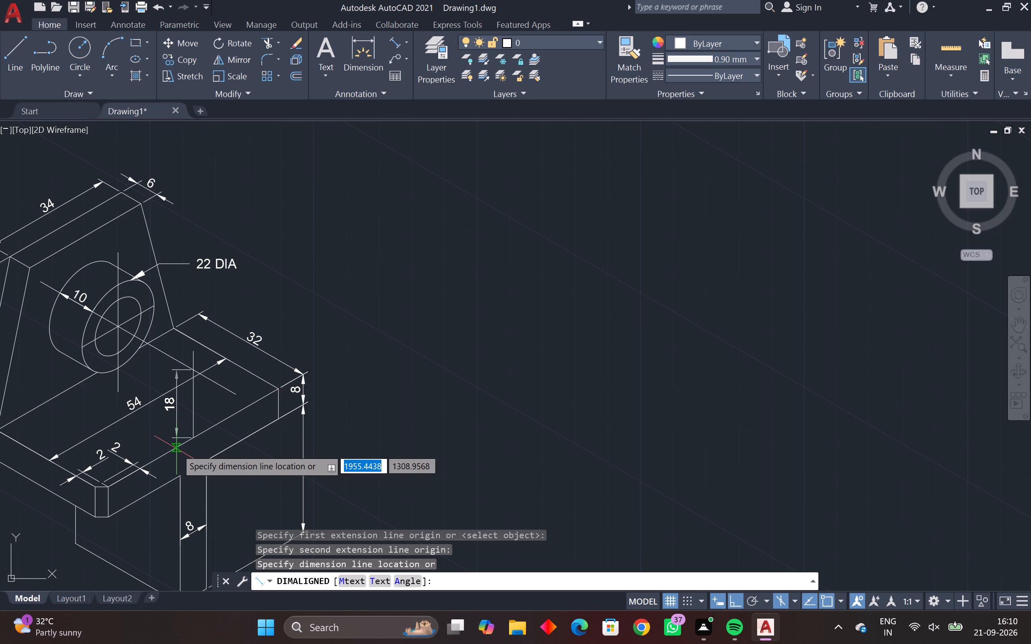
key("Escape")
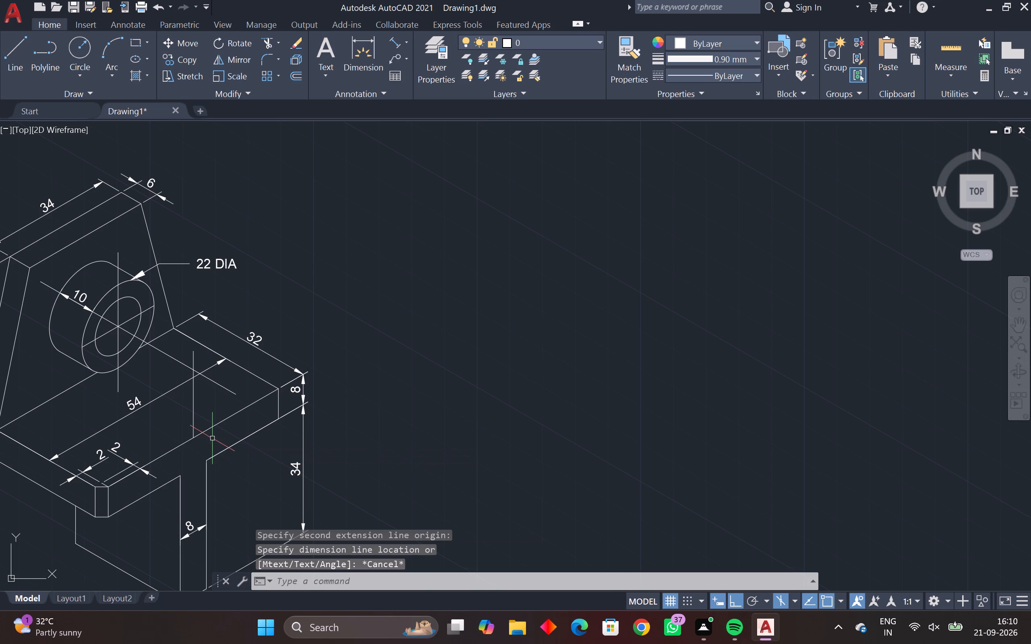
Draw a helper line 1 unit straight up from the boss's front centre, ending in a short segment about 5 units long parallel to the axis.
scroll(145, 340, "up", 3)
middle_click_drag(136, 339, 328, 334)
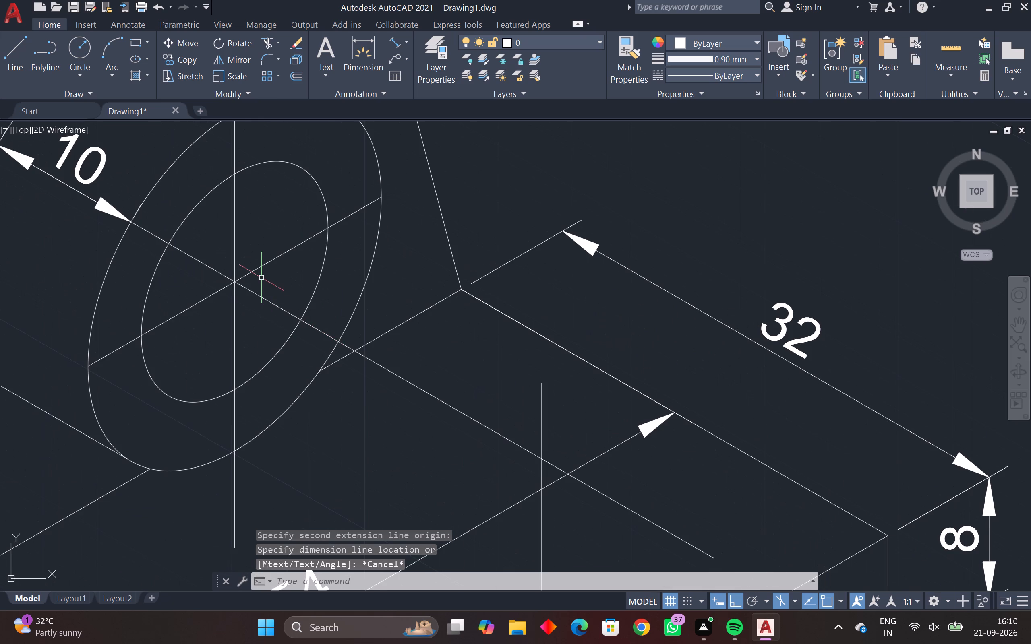
type("L")
key("space")
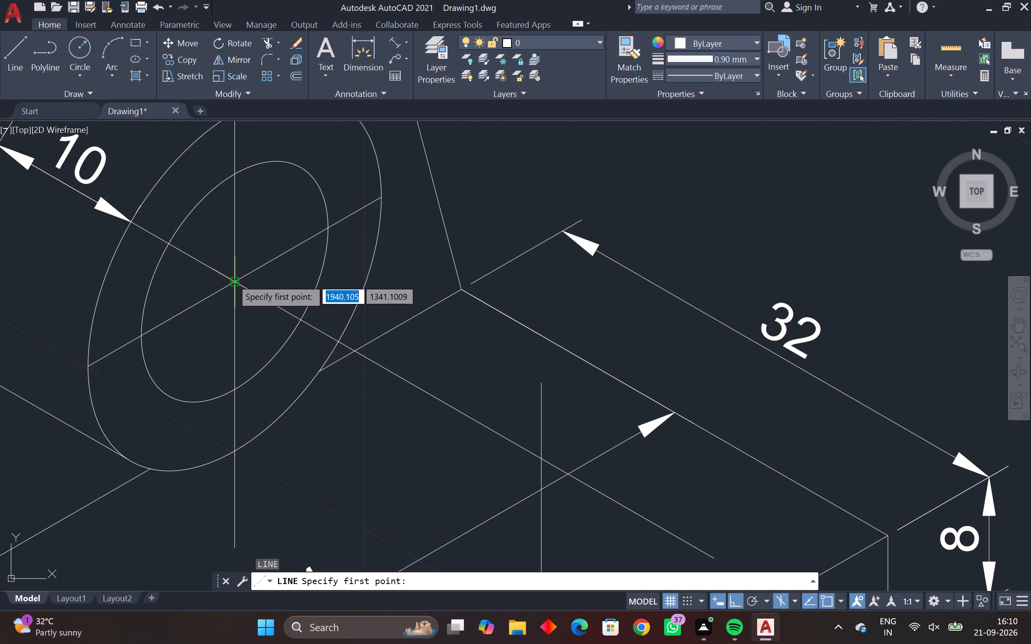
left_click(232, 279)
key("1")
key("Return")
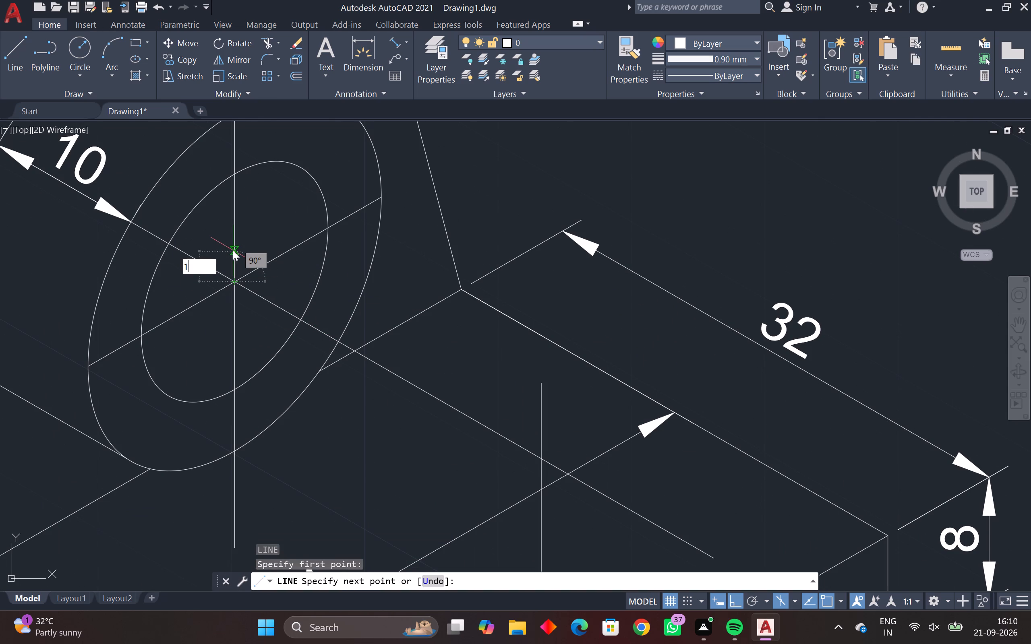
left_click(299, 259)
key("Escape")
key("Escape")
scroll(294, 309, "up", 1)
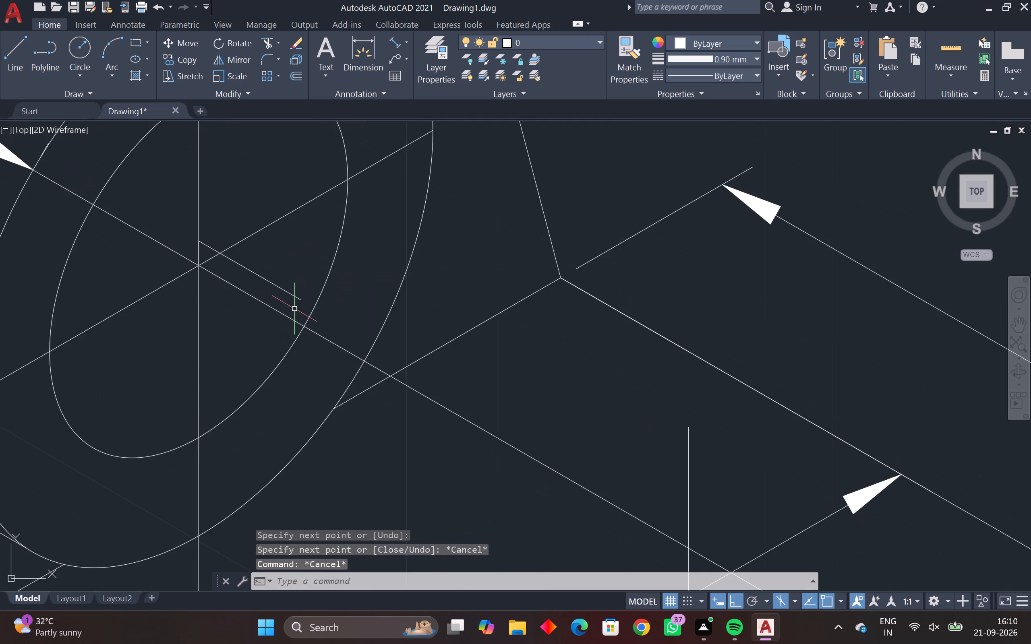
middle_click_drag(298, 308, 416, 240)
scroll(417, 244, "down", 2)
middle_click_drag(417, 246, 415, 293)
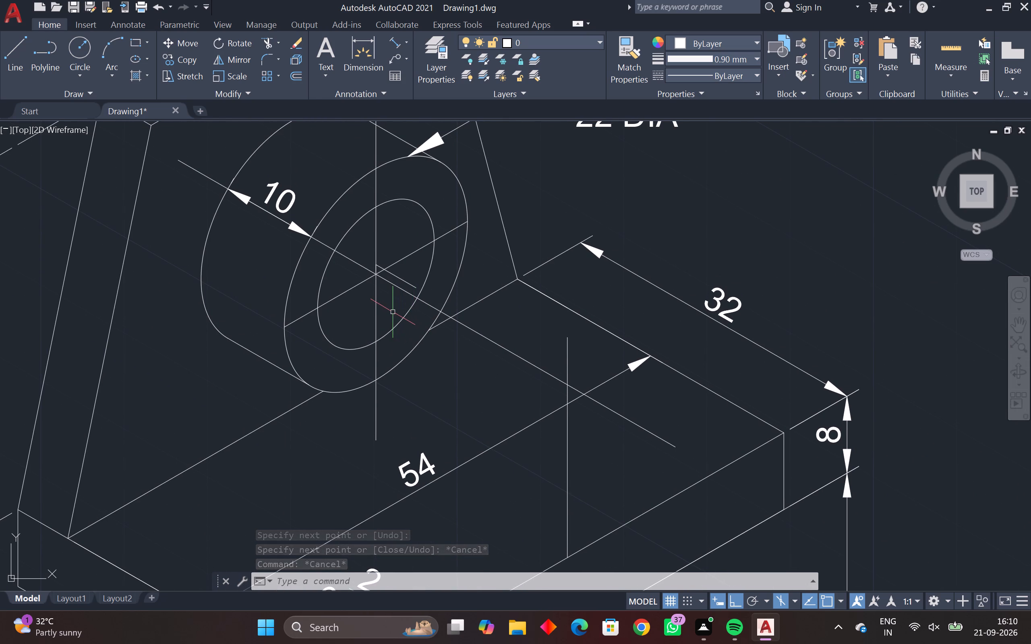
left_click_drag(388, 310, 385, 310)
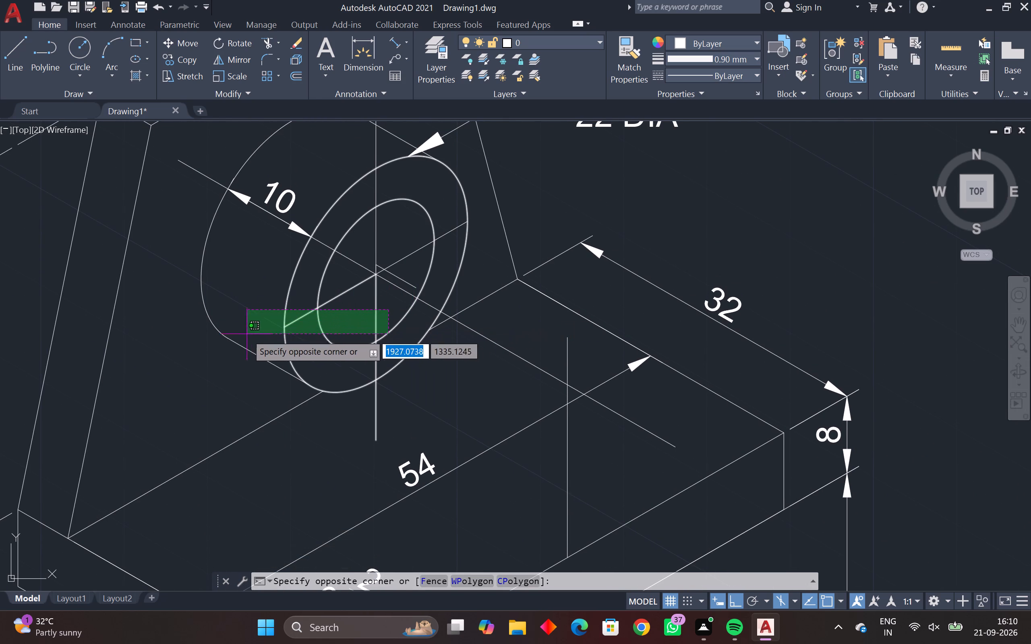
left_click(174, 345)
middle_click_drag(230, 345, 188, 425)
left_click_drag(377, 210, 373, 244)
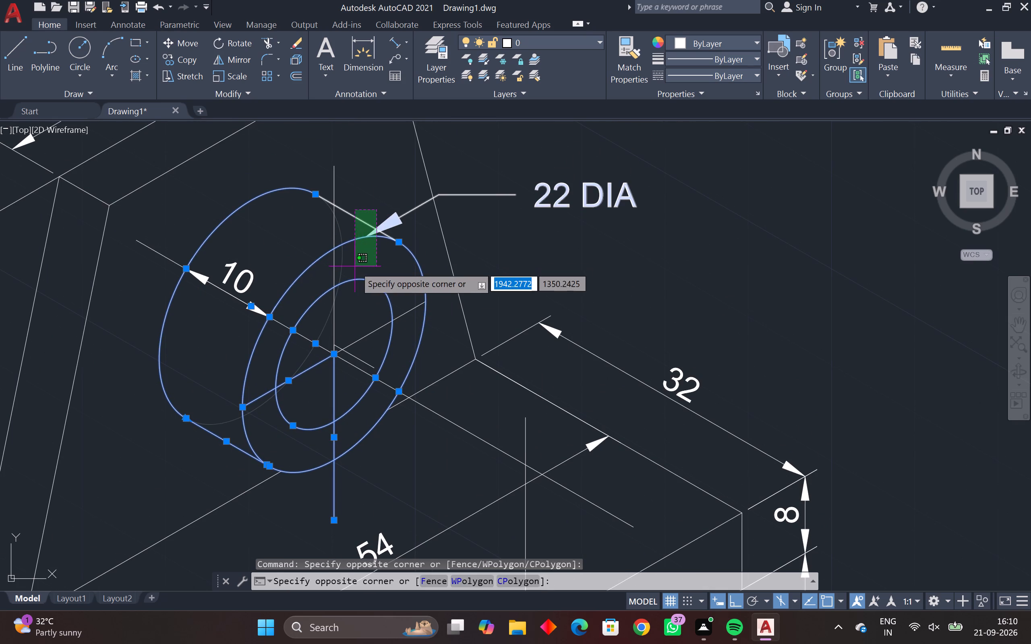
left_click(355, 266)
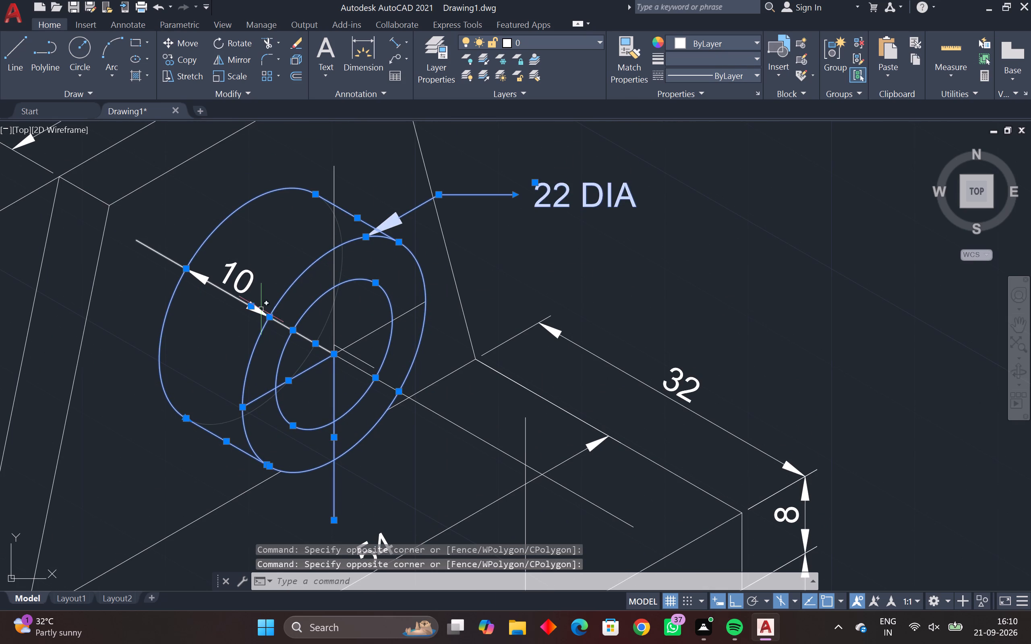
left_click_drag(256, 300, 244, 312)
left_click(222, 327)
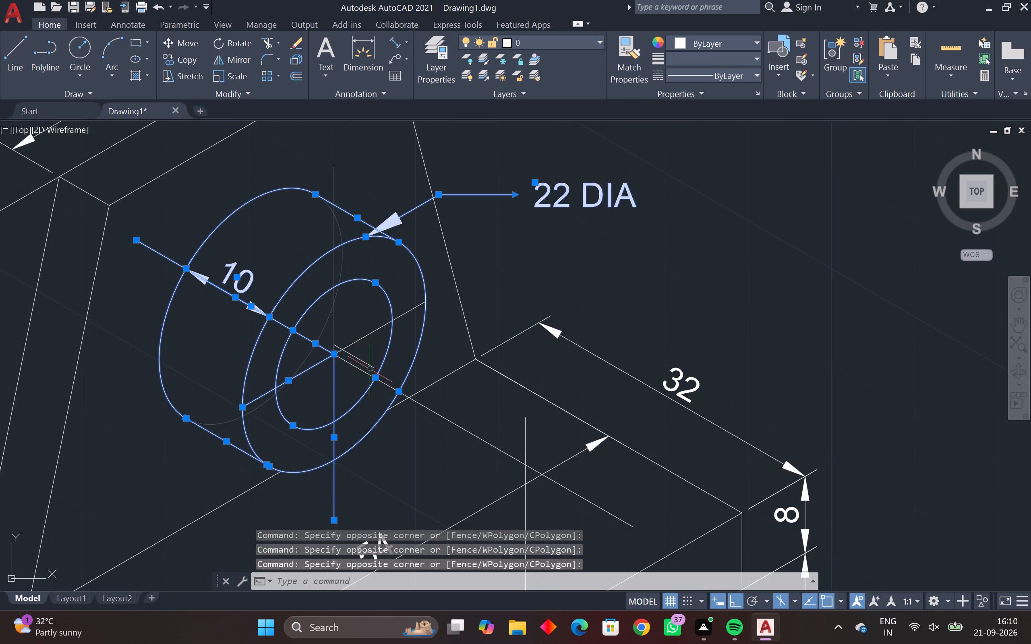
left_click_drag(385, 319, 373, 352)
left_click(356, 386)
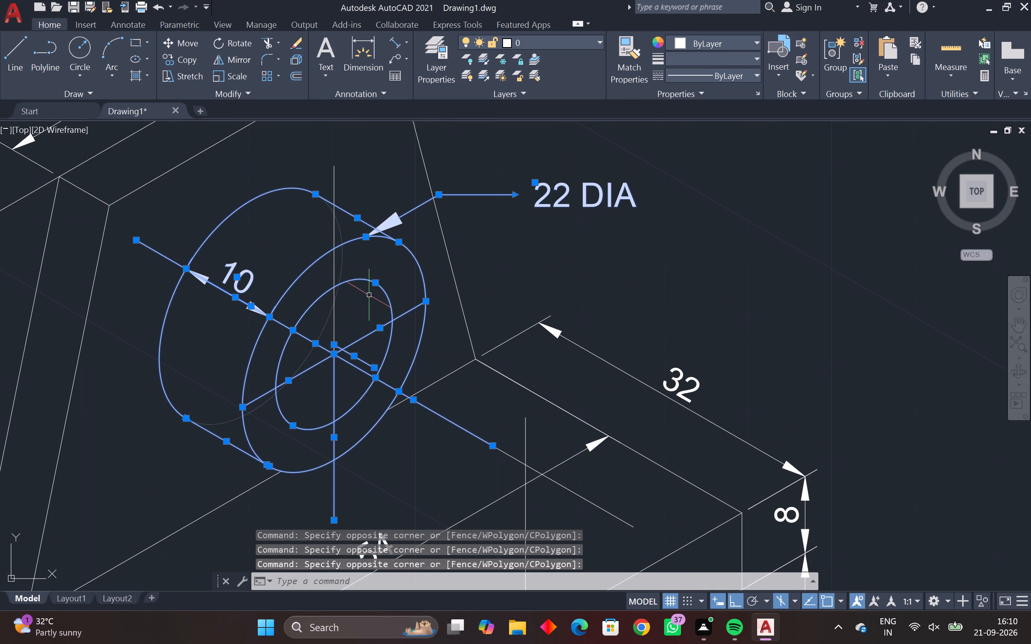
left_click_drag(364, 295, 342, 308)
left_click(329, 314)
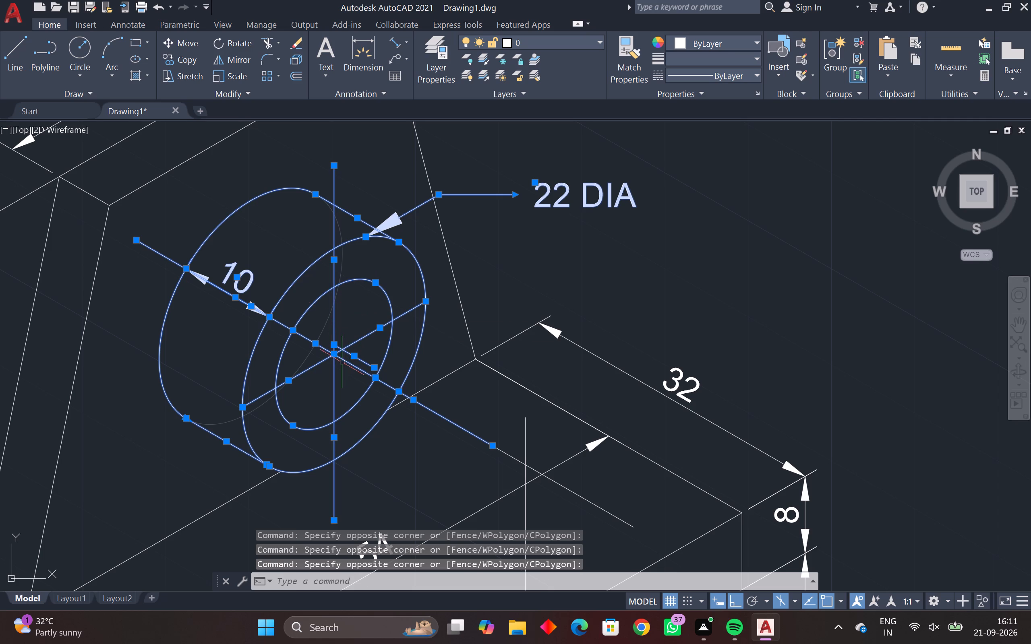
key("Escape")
Move the boss outlines, hole, centre lines, extended axis, 10 dimension and 22 DIA leader up 1 unit, from the front centre to the helper line's top.
scroll(340, 361, "up", 3)
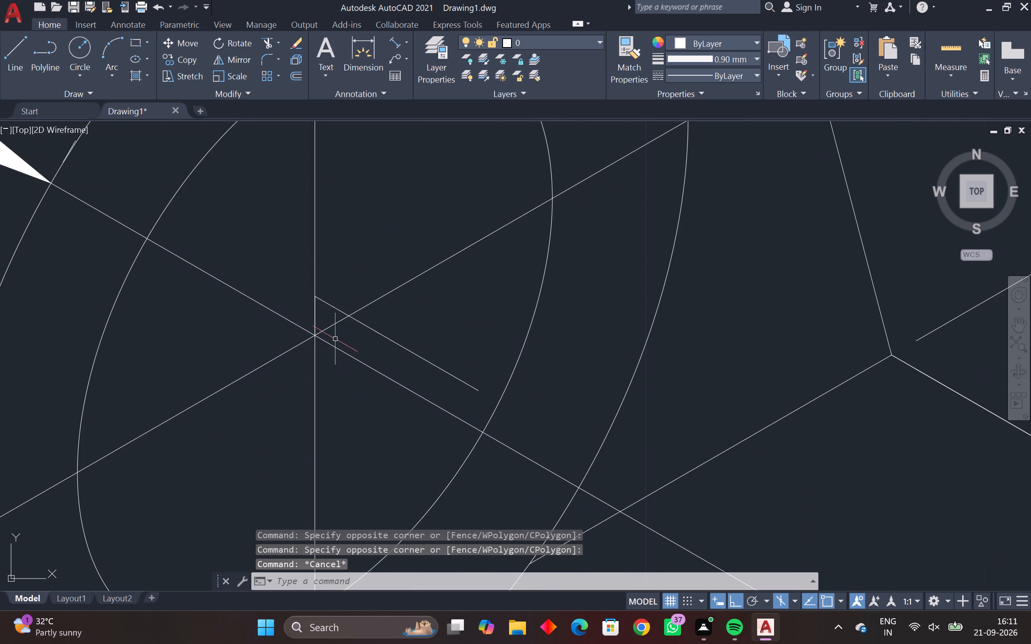
left_click(330, 328)
left_click_drag(343, 347, 295, 404)
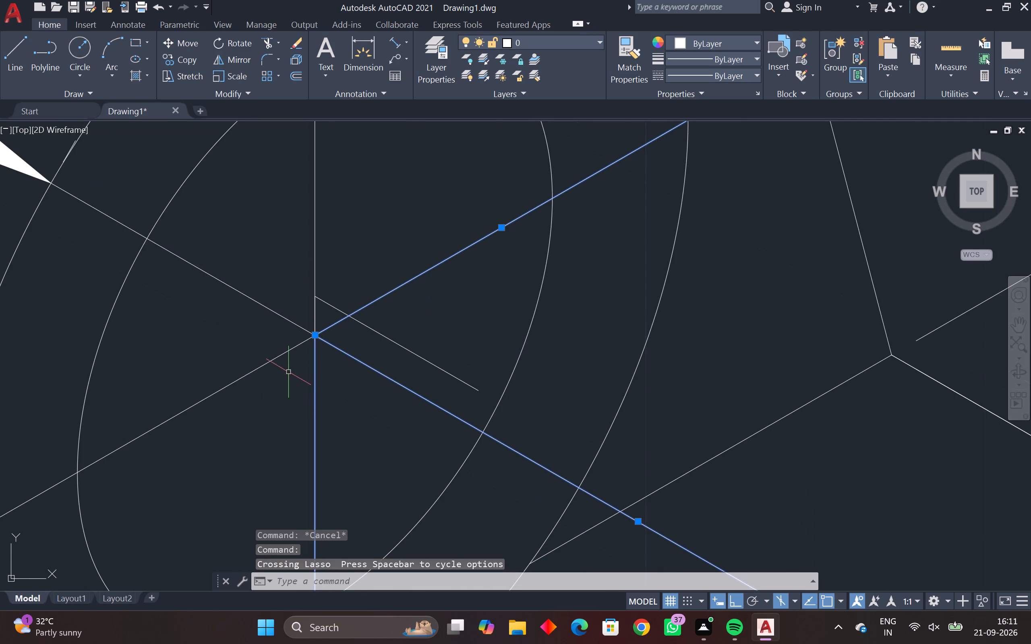
left_click_drag(314, 223, 282, 238)
scroll(254, 275, "down", 1)
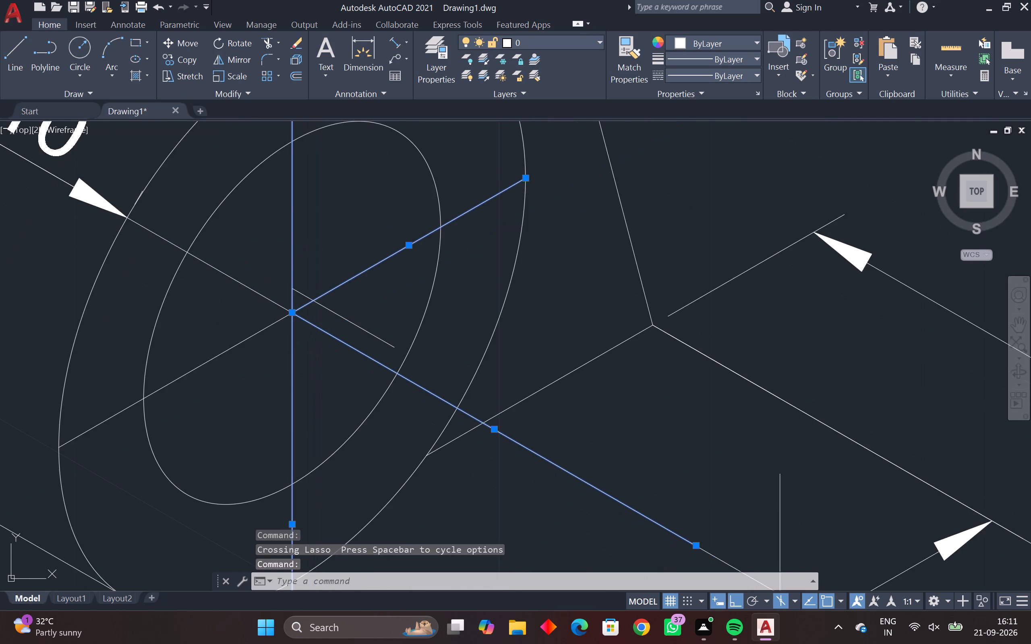
middle_click_drag(252, 279, 261, 264)
left_click_drag(528, 253, 415, 329)
scroll(415, 358, "down", 1)
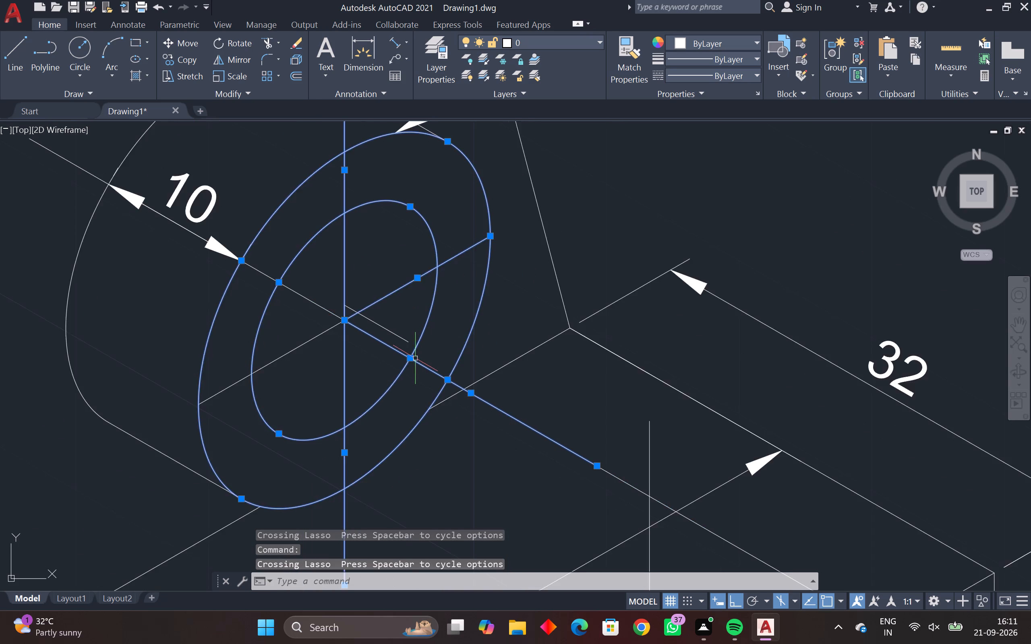
scroll(415, 358, "down", 1)
middle_click_drag(415, 358, 433, 329)
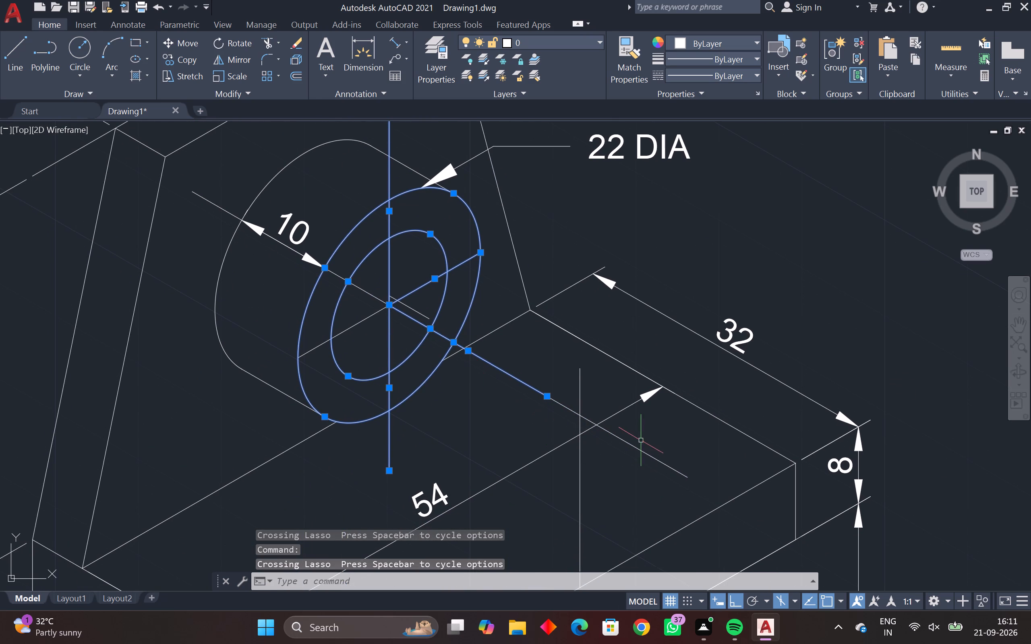
left_click_drag(643, 448, 640, 463)
left_click(639, 464)
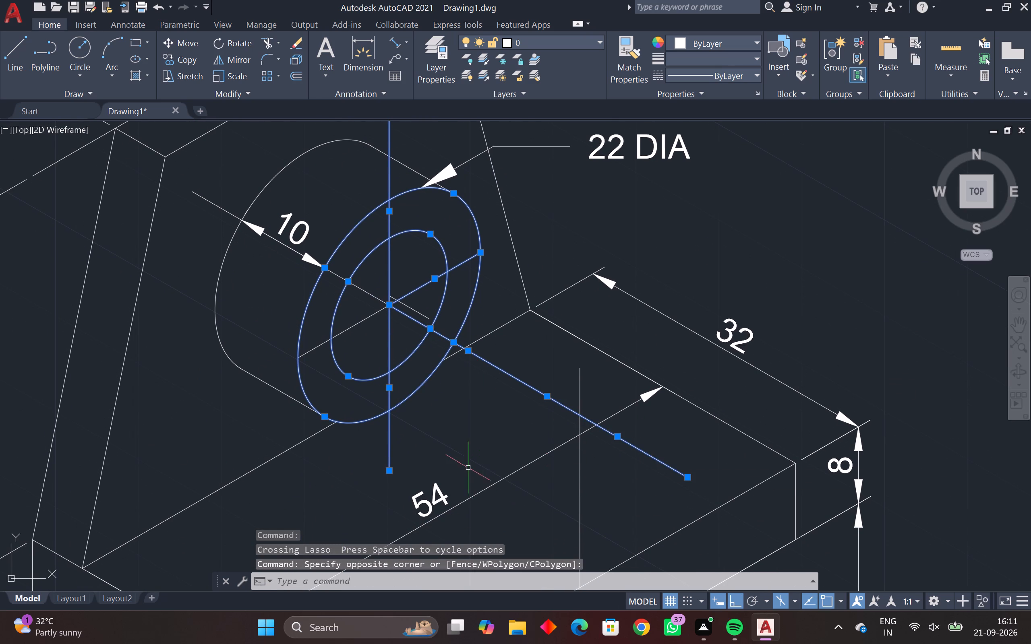
middle_click_drag(467, 455, 558, 407)
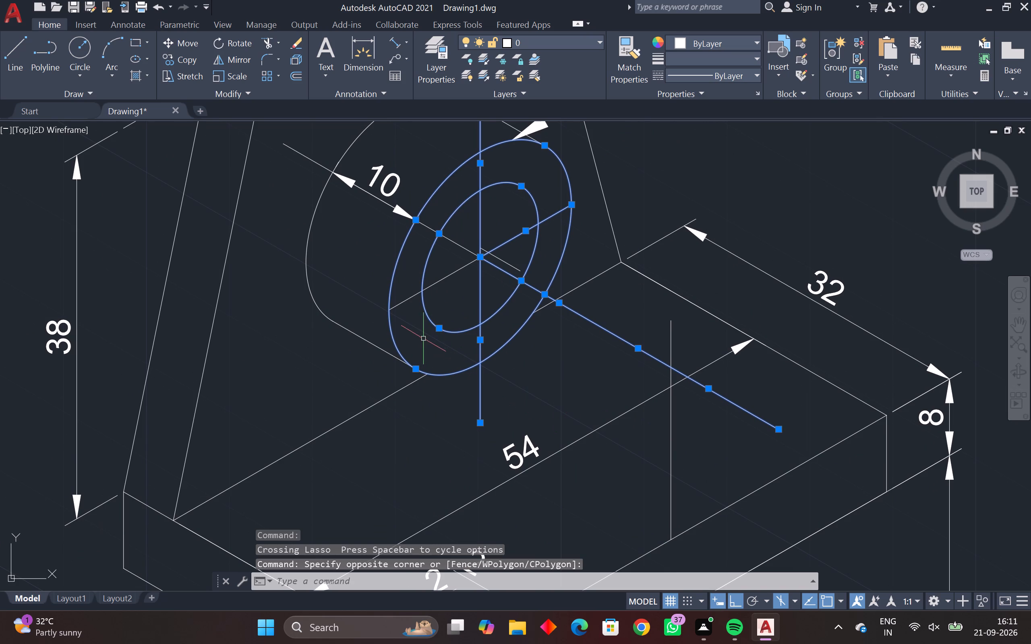
left_click_drag(412, 334, 285, 333)
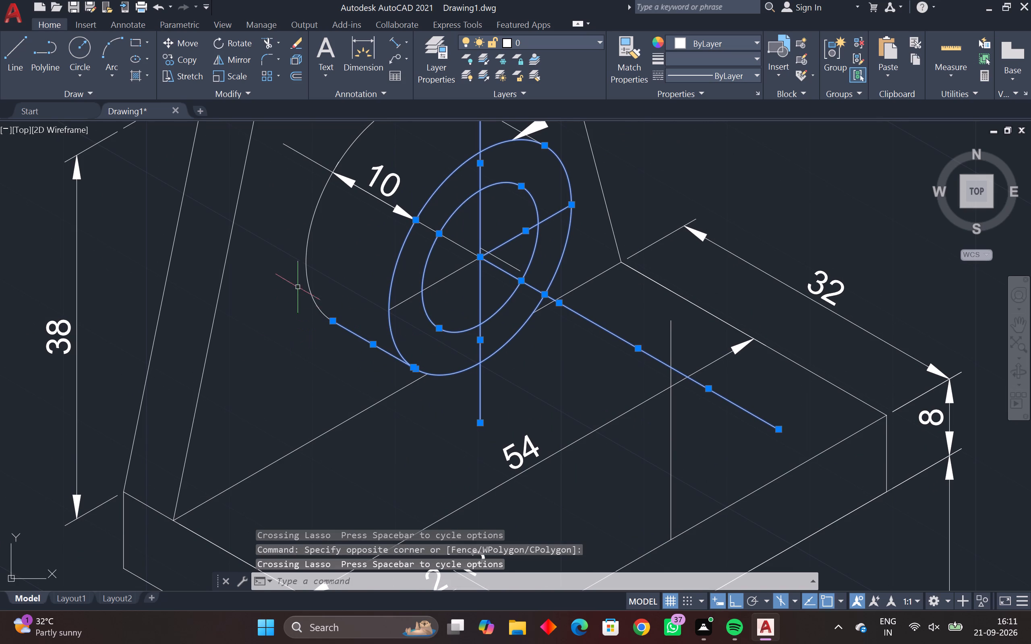
left_click_drag(317, 262, 286, 294)
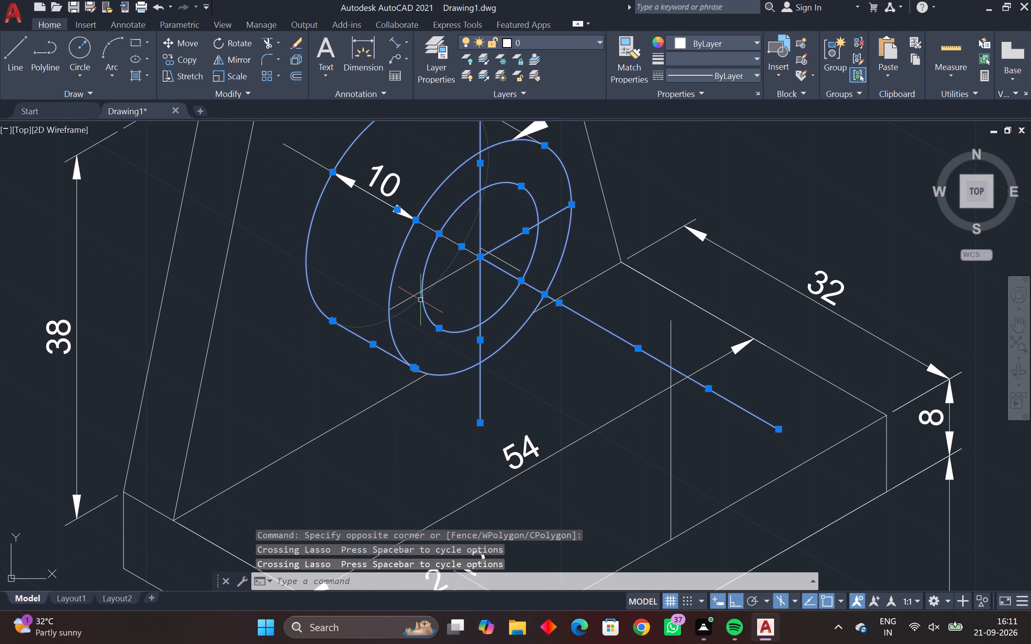
left_click(418, 297)
left_click(406, 295)
scroll(425, 325, "down", 1)
middle_click_drag(425, 325, 362, 359)
left_click_drag(410, 222, 391, 244)
left_click(377, 258)
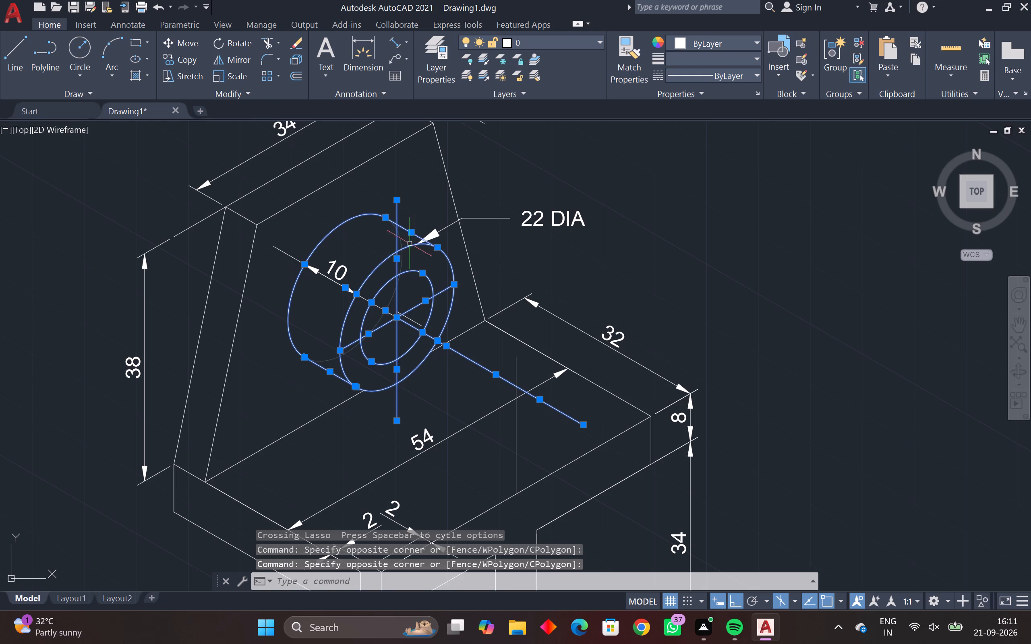
left_click_drag(451, 220, 443, 233)
left_click(419, 255)
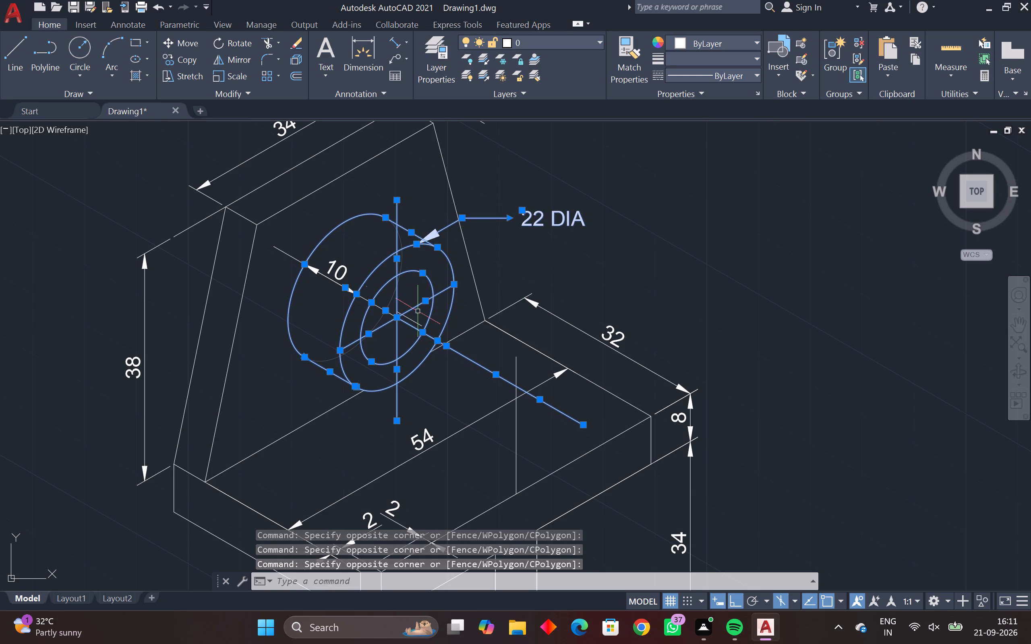
left_click_drag(350, 243, 344, 249)
left_click(288, 294)
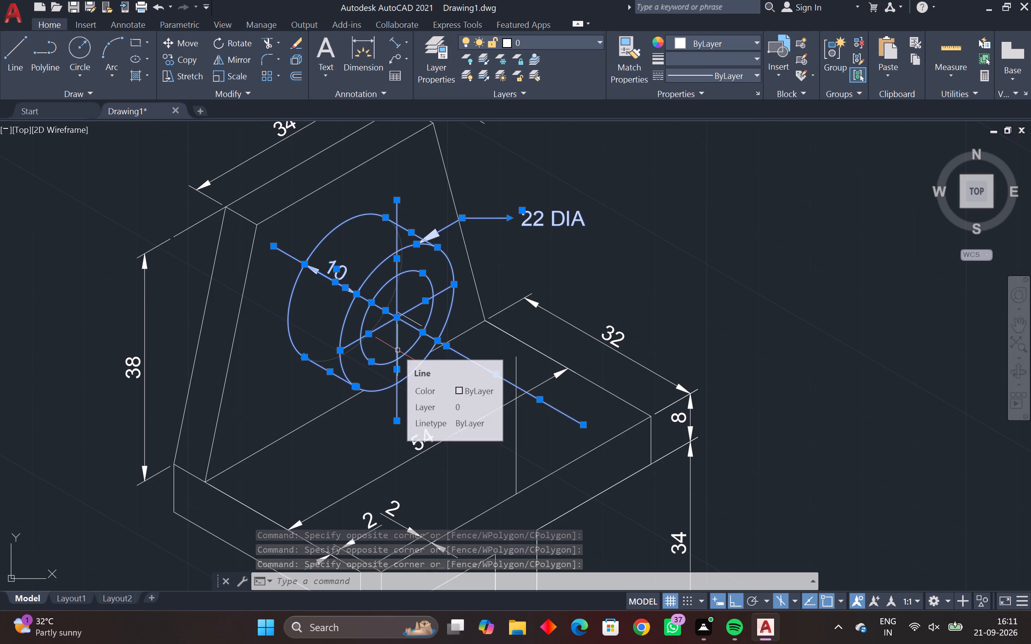
scroll(397, 350, "up", 1)
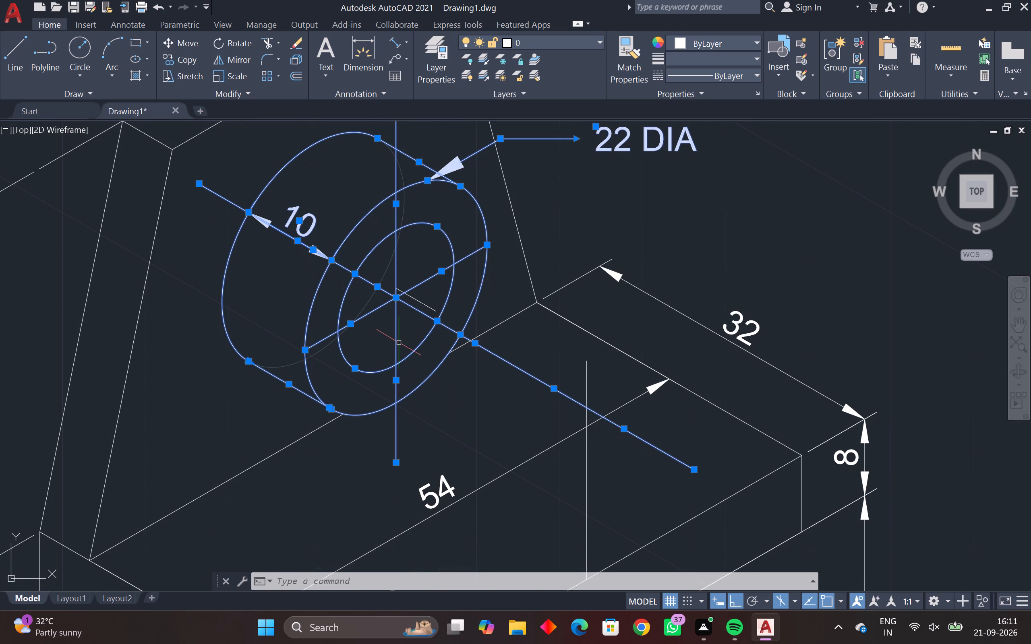
type("M")
key("space")
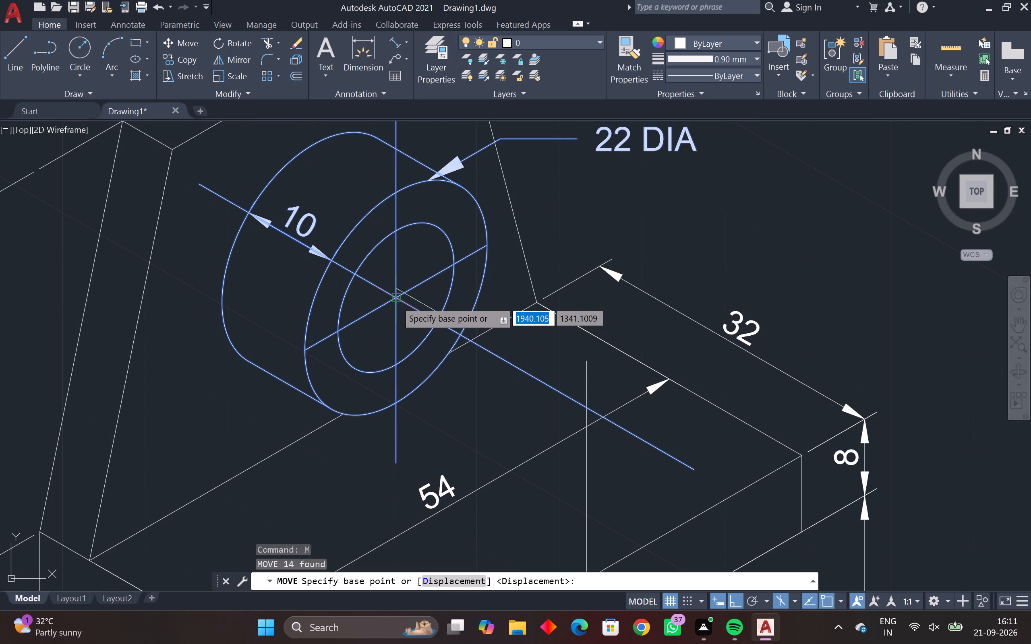
left_click(396, 301)
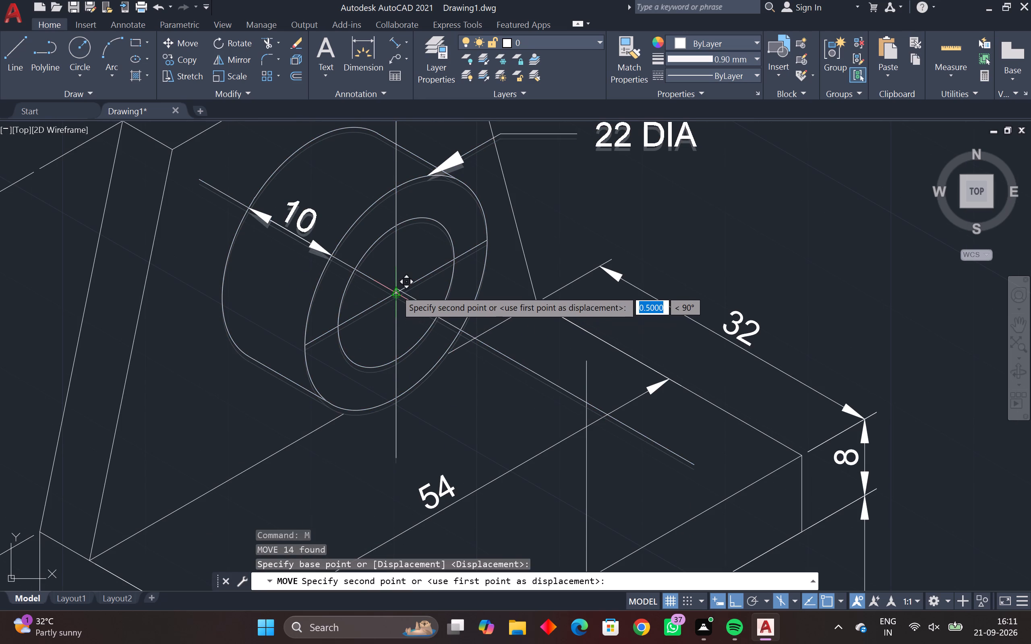
left_click(396, 287)
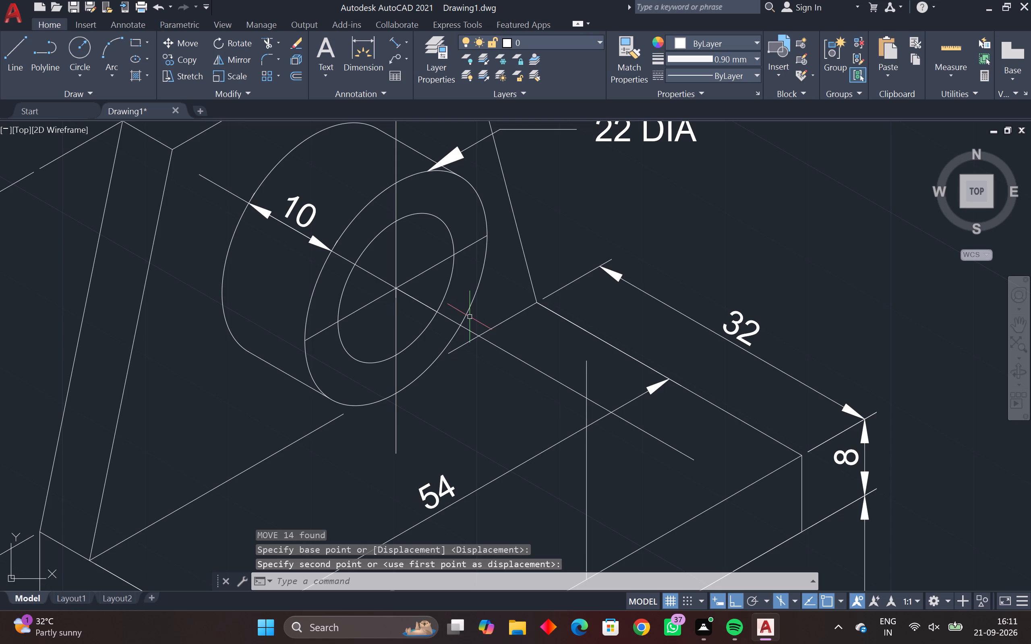
key("Escape")
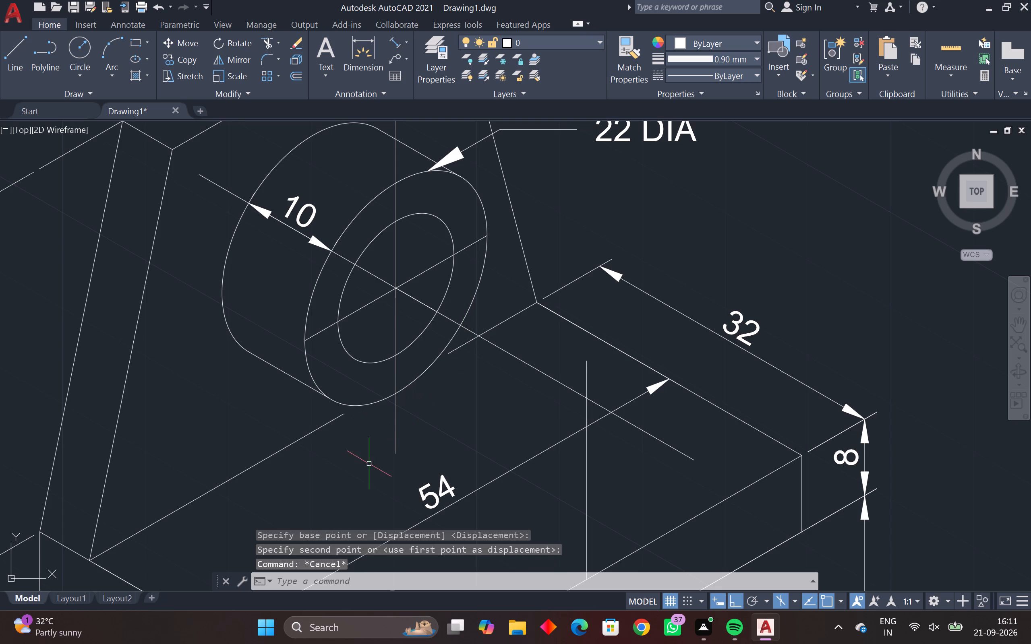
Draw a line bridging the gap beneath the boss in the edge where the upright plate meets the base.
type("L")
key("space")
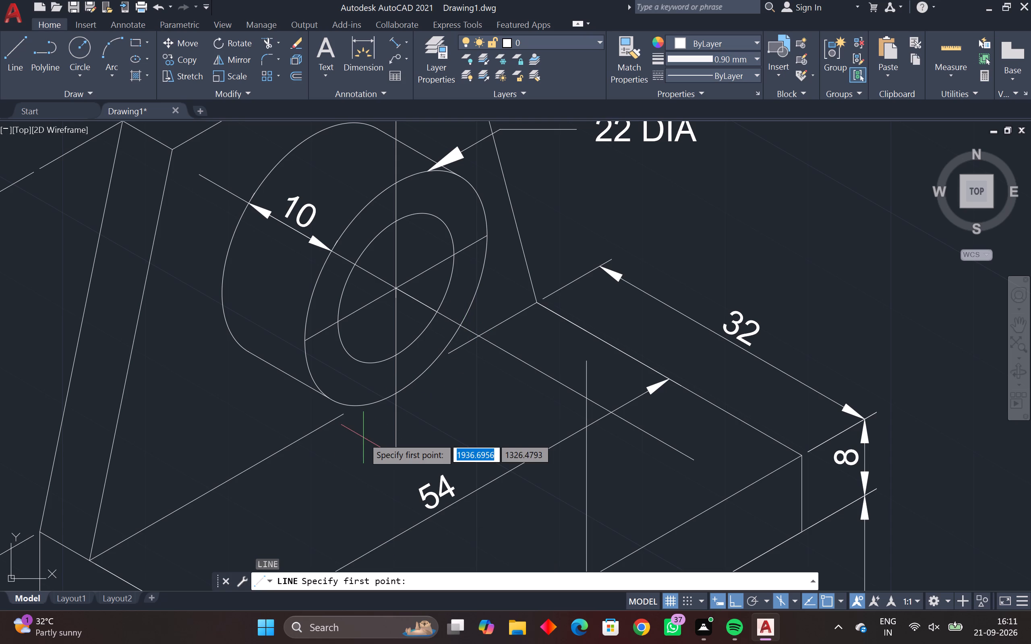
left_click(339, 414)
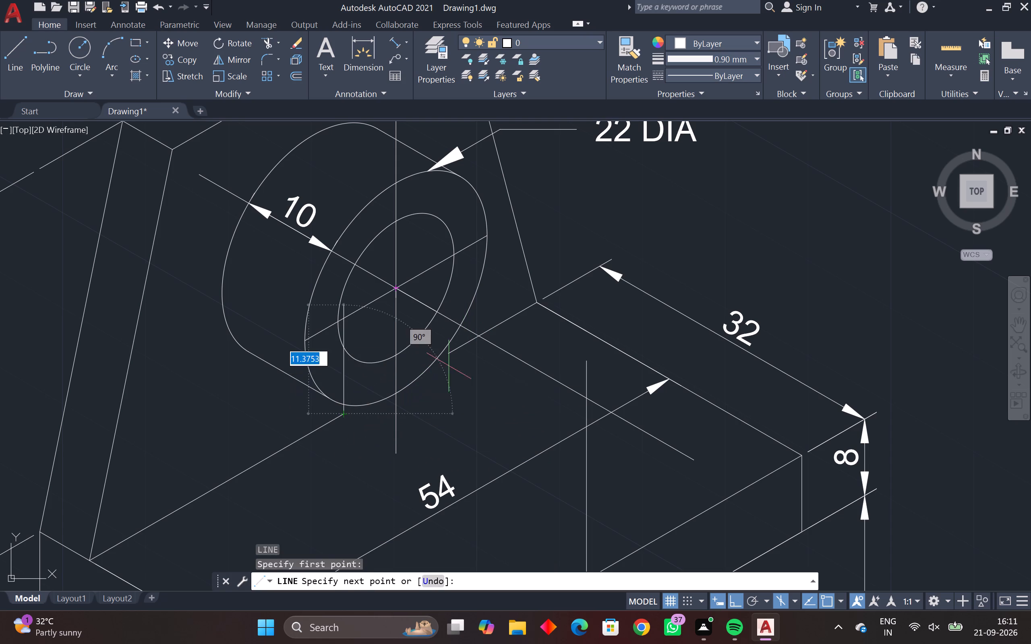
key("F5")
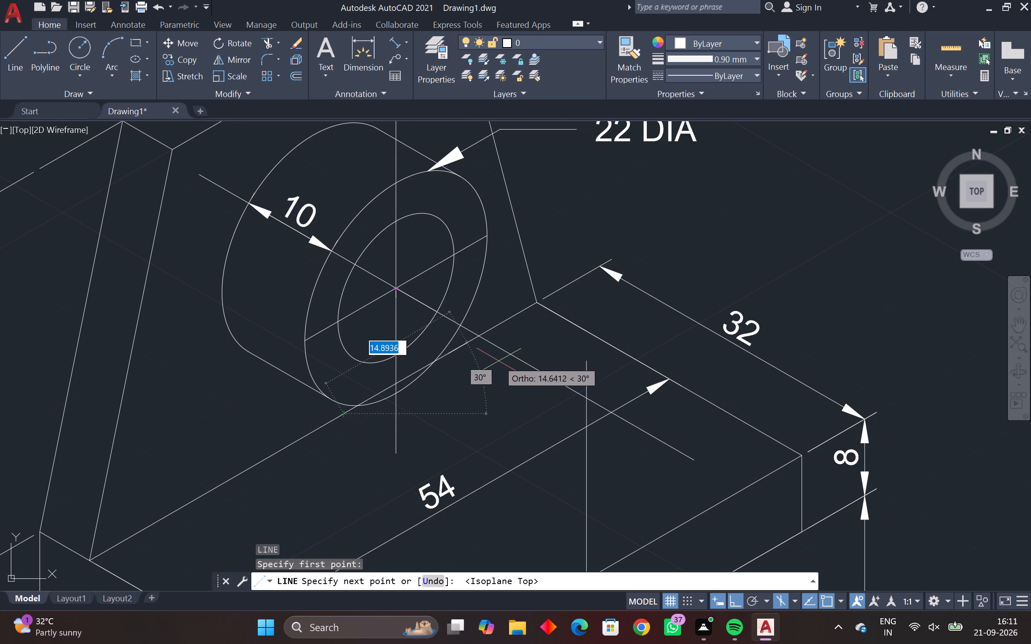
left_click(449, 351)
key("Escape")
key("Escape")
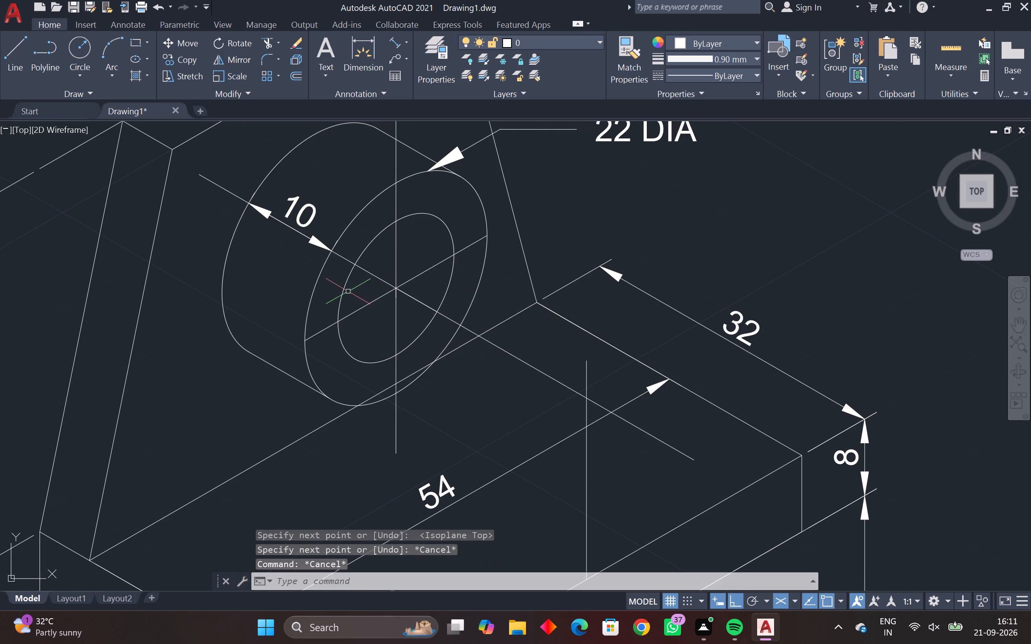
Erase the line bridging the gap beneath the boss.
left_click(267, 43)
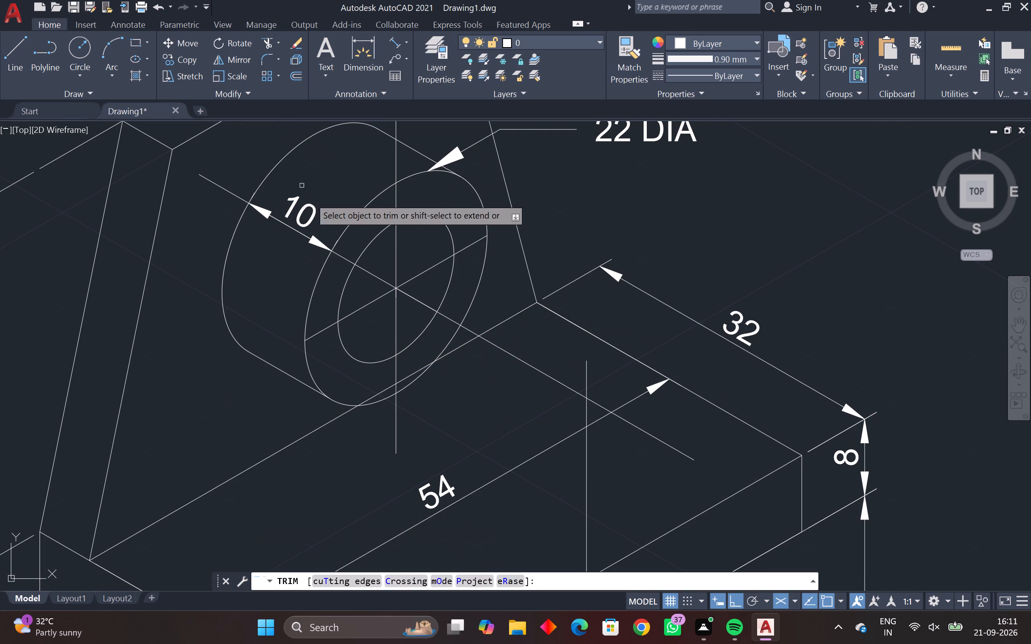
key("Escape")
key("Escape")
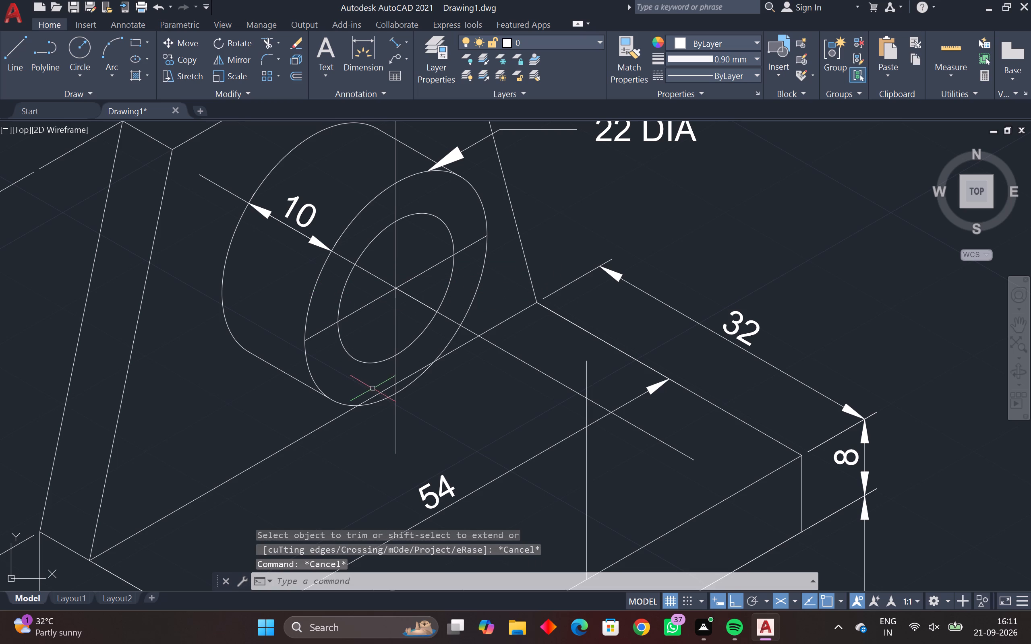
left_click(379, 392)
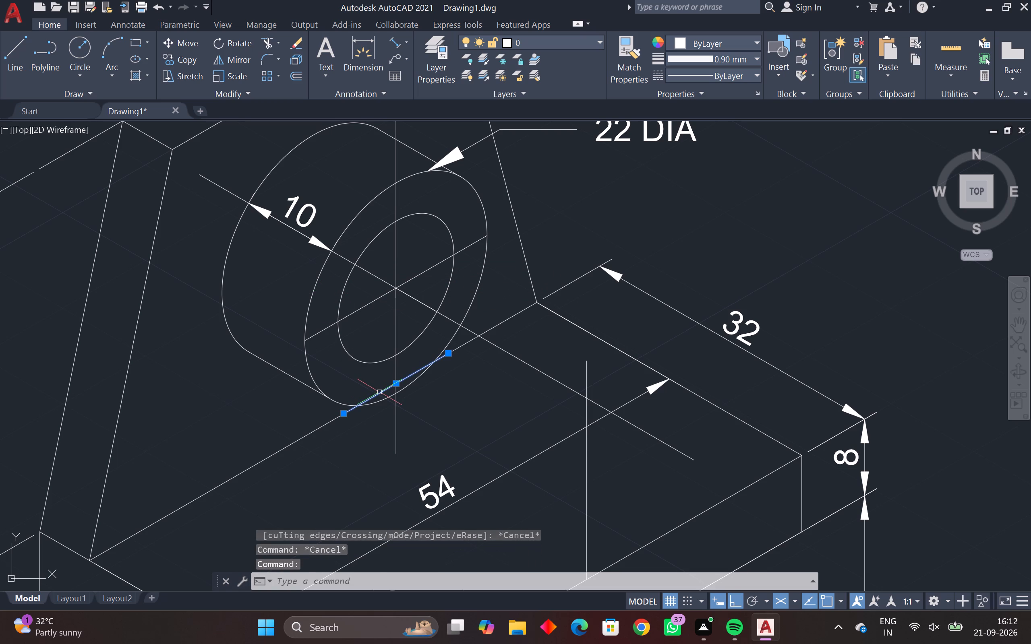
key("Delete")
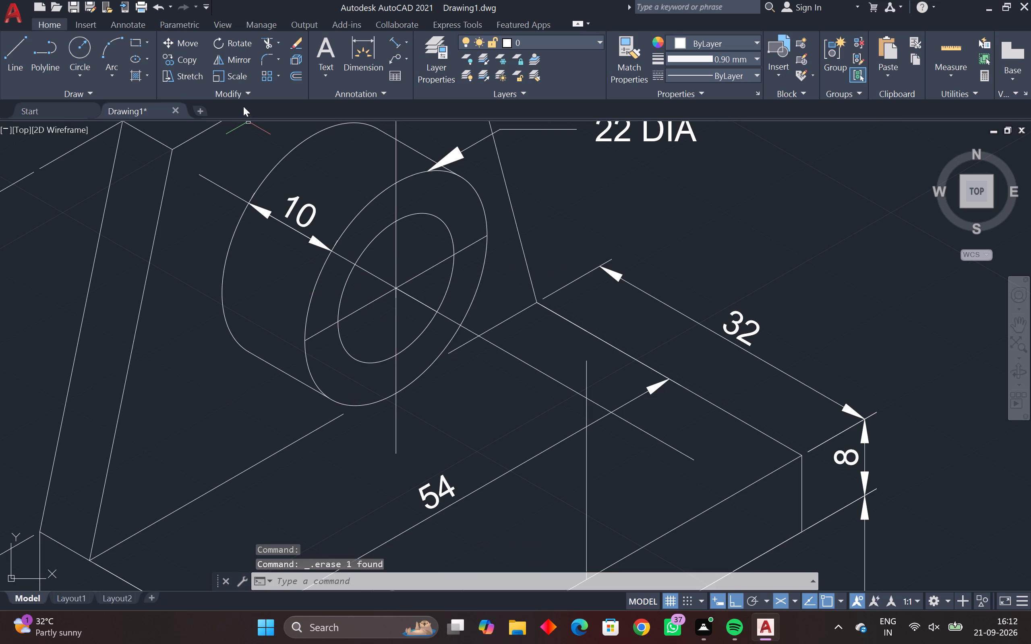
Extend both broken ends of the edge between upright plate and base to meet the boss's front outline.
left_click(272, 40, "ctrl")
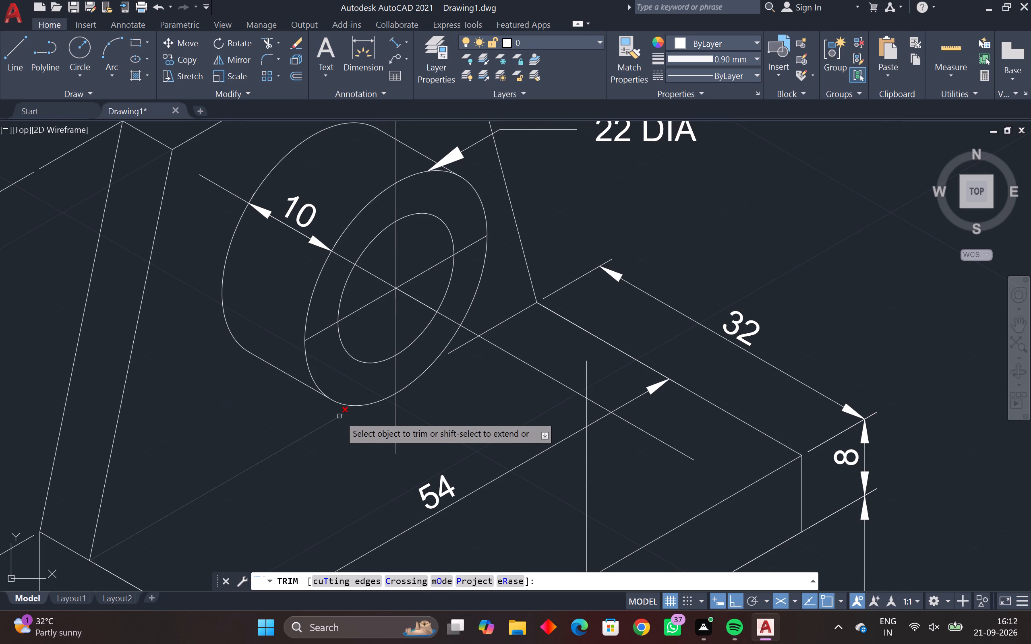
left_click(338, 417, "shift")
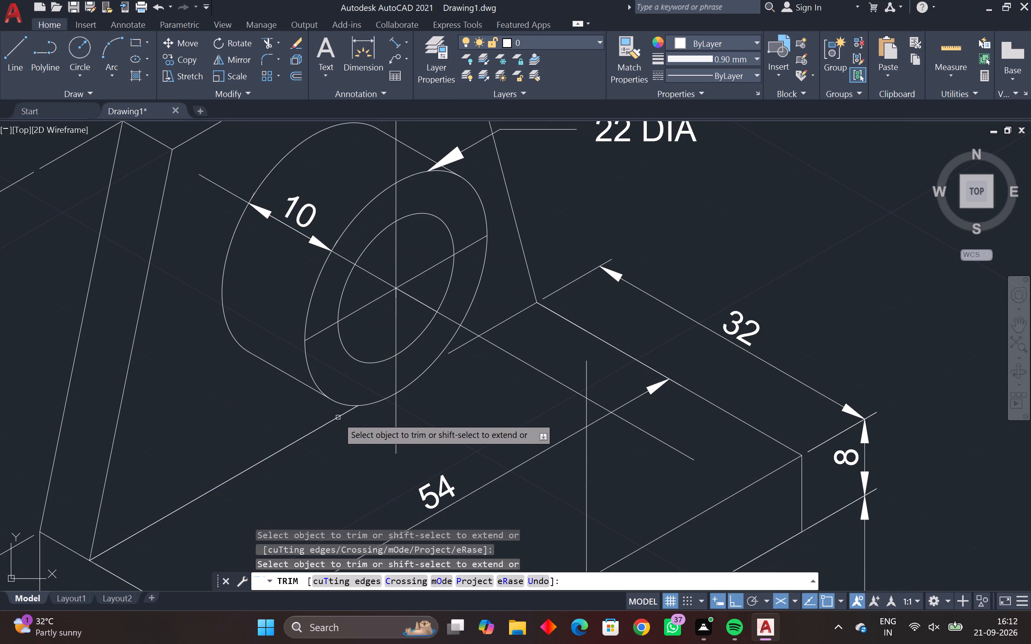
left_click(459, 348, "shift")
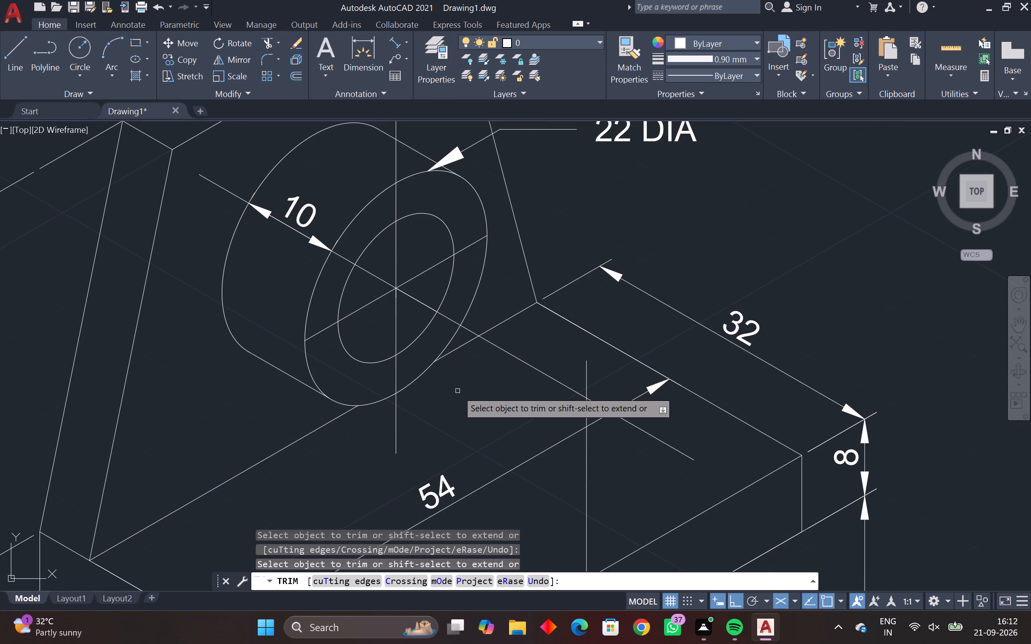
key("Escape")
key("Escape")
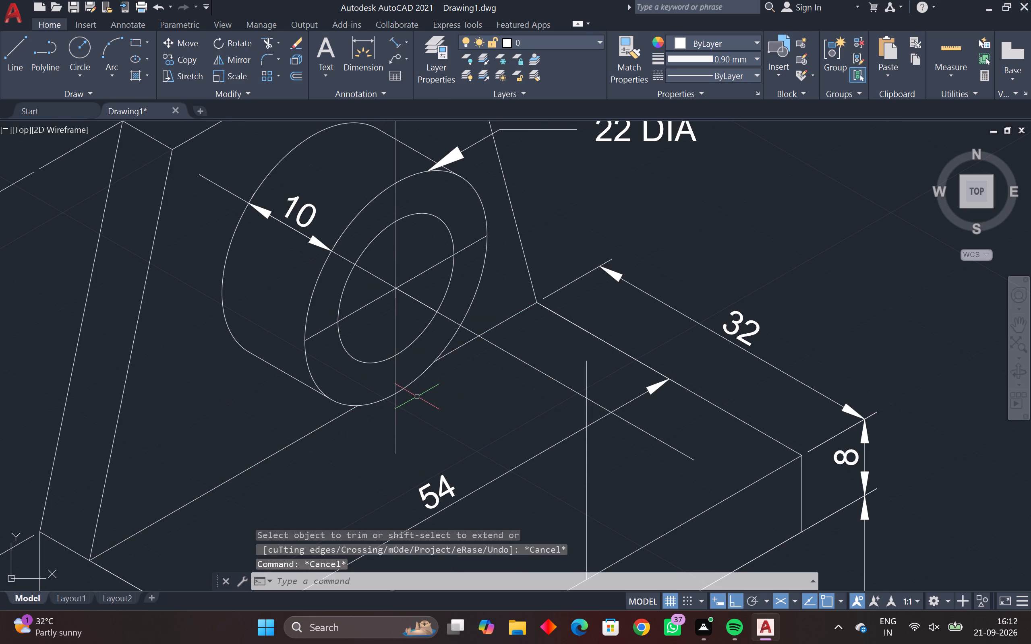
Erase the short helper segment about 5 units long lying on the axis from the boss's front centre.
scroll(390, 399, "down", 1)
middle_click_drag(384, 405, 375, 413)
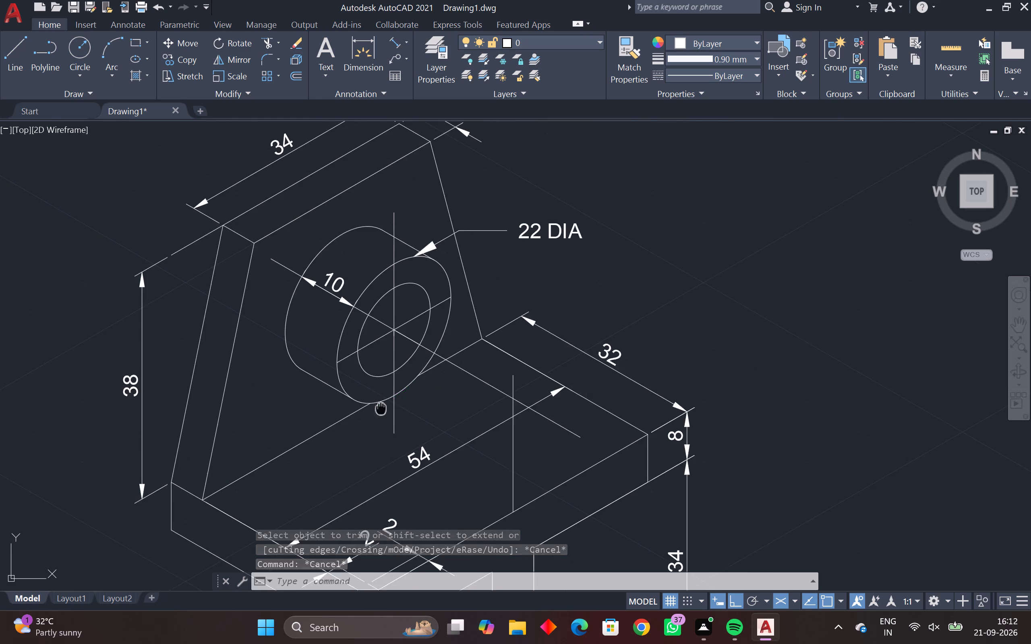
middle_click_drag(375, 413, 296, 472)
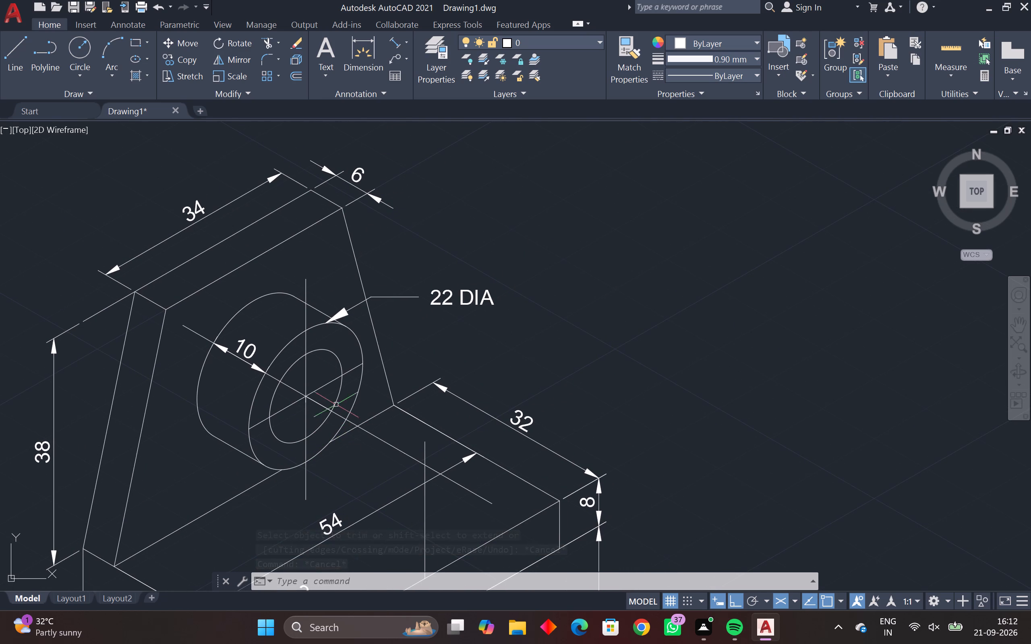
scroll(311, 403, "up", 3)
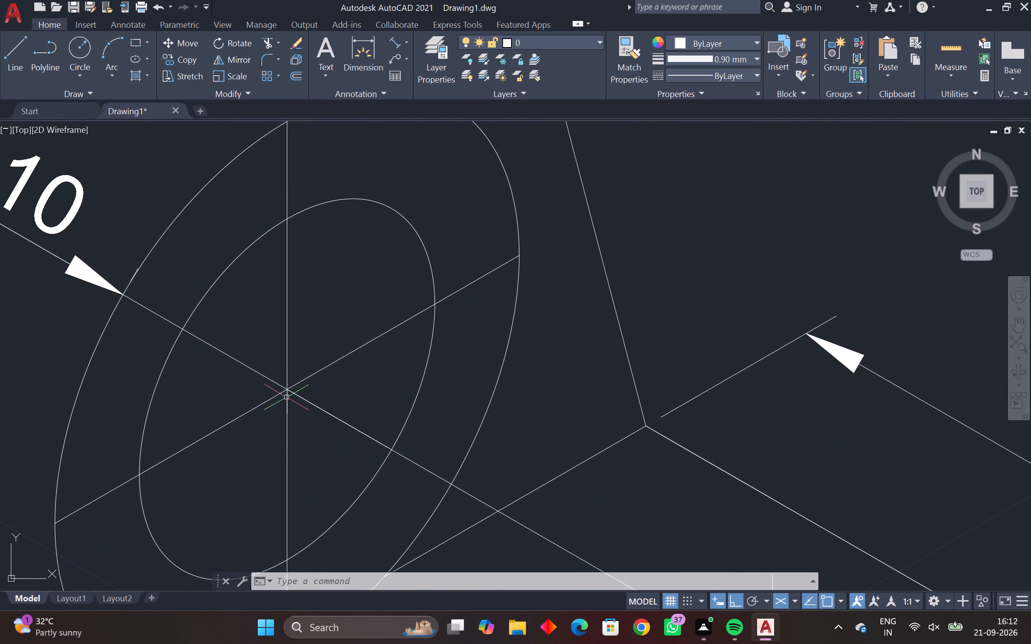
left_click(298, 395)
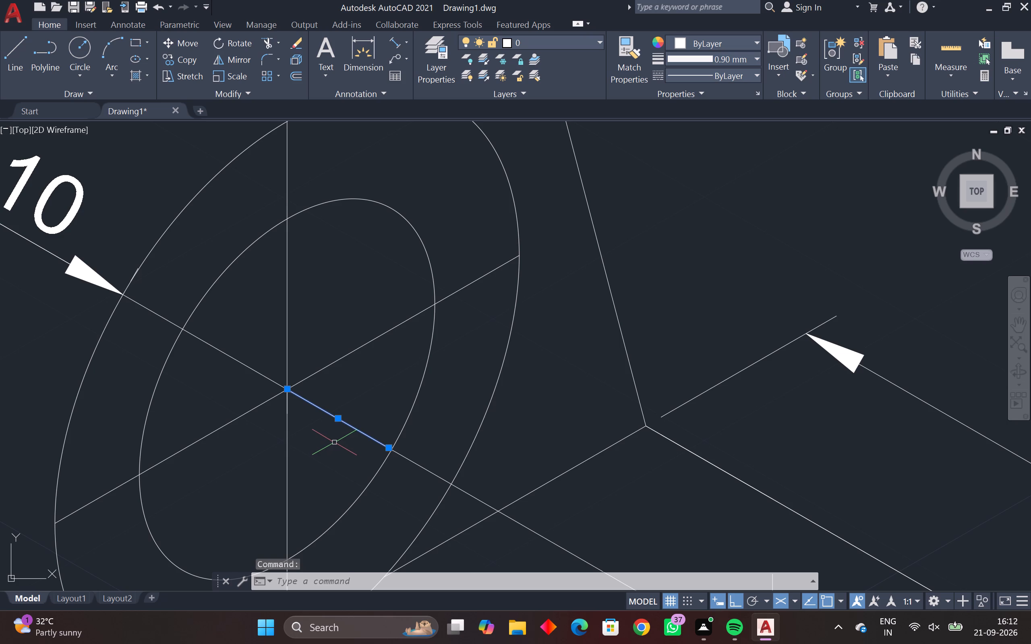
key("Escape")
key("Escape")
left_click(325, 404)
left_click(318, 407)
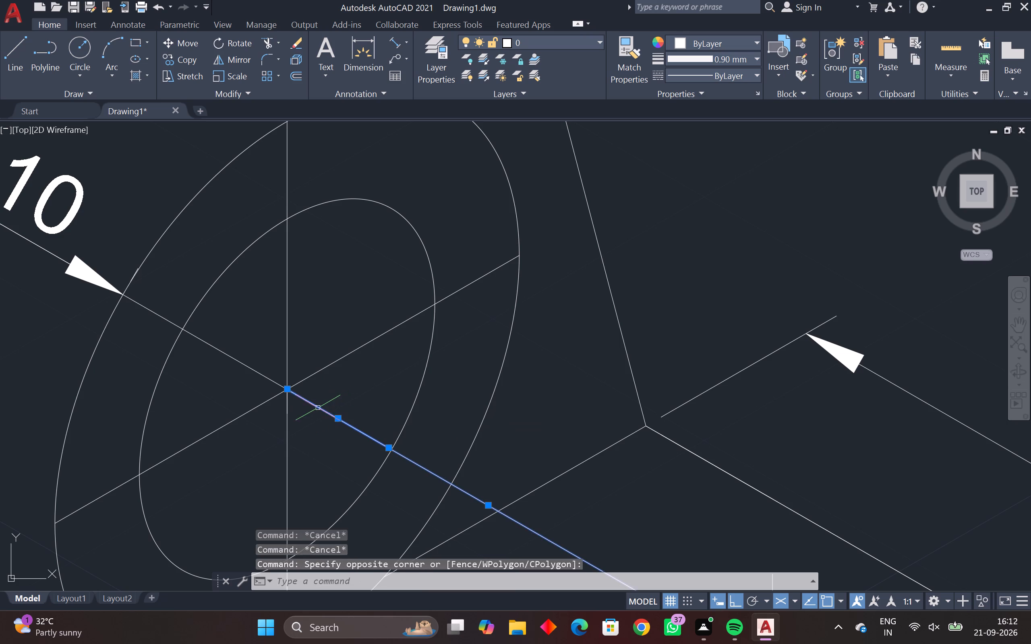
scroll(321, 417, "down", 2)
middle_click_drag(321, 416, 331, 407)
key("Escape")
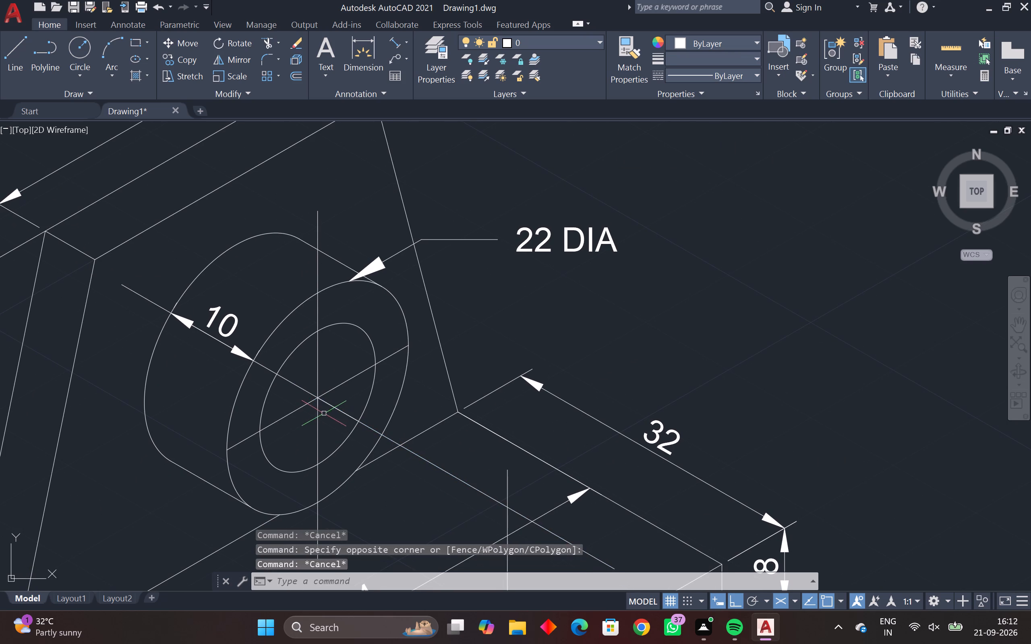
left_click(334, 408)
key("Delete")
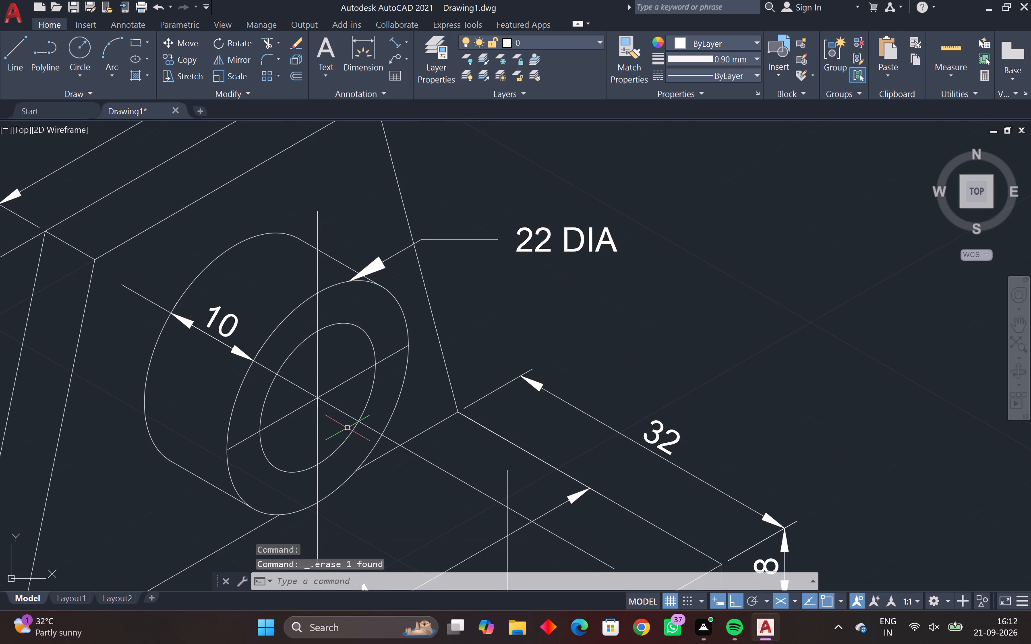
Erase the 1 unit vertical helper line directly below the boss's front centre.
left_click(337, 410)
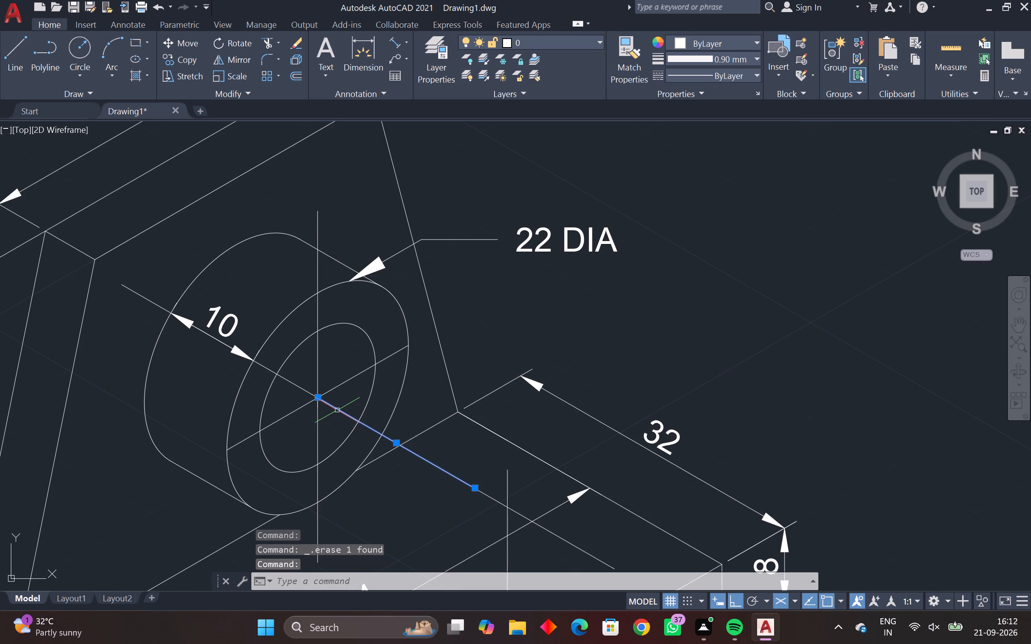
key("Escape")
scroll(324, 398, "up", 3)
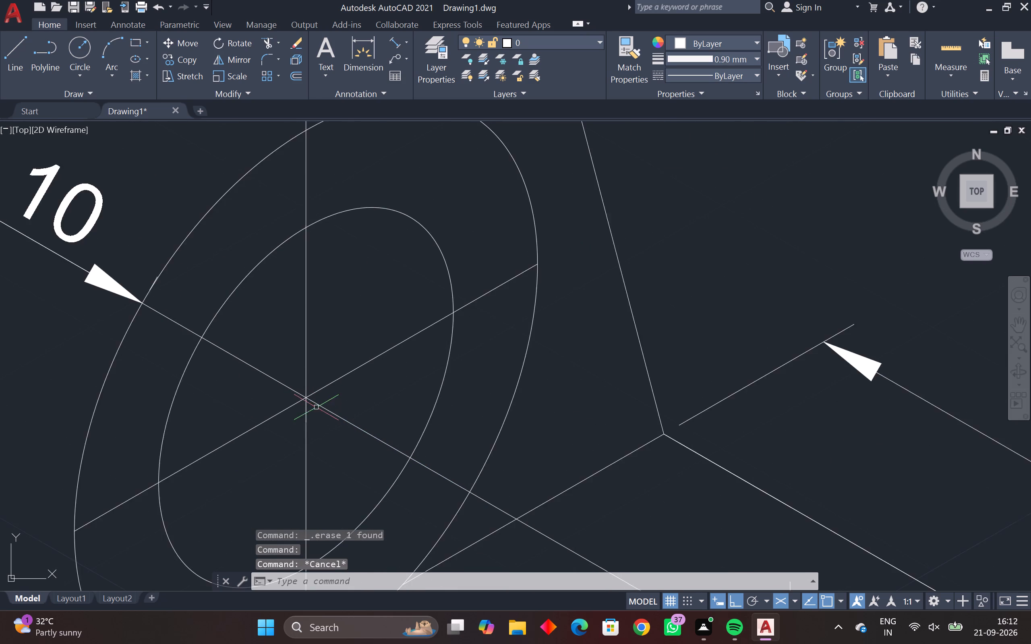
scroll(316, 407, "up", 2)
left_click(275, 384)
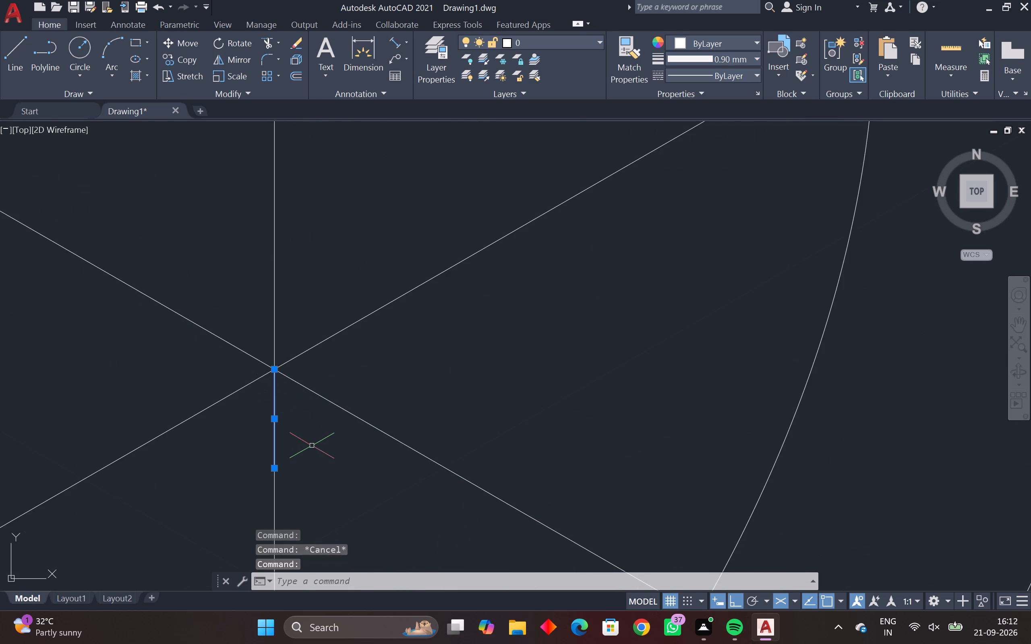
scroll(312, 446, "down", 4)
key("Delete")
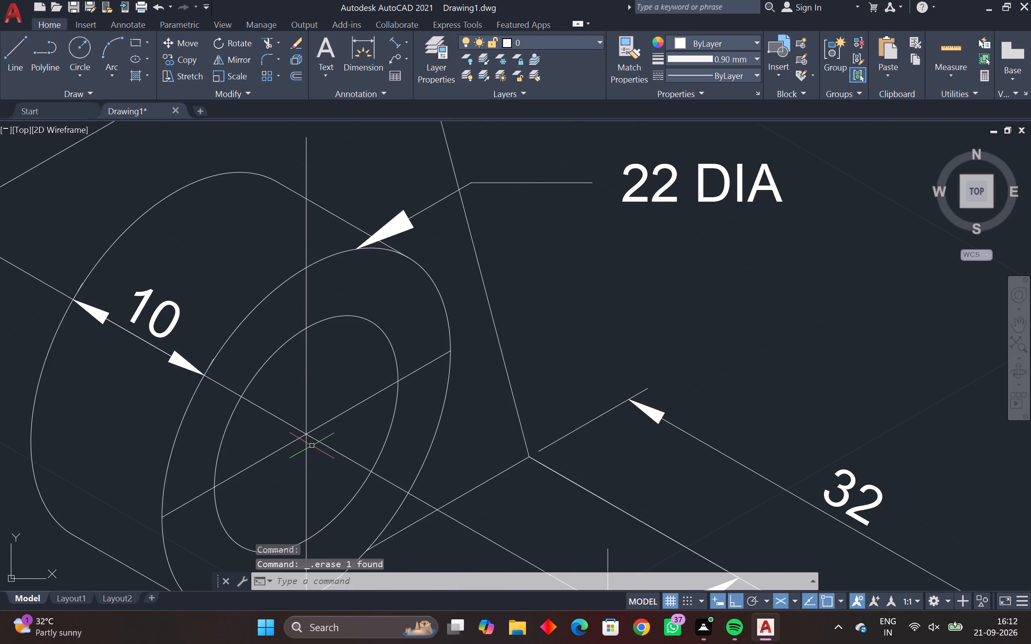
Add an aligned dimension along the vertical helper line for the extended boss axis's height above the base's top front edge.
scroll(312, 446, "down", 1)
middle_click_drag(312, 446, 262, 446)
scroll(261, 440, "up", 2)
scroll(261, 440, "down", 1)
middle_click_drag(261, 440, 198, 345)
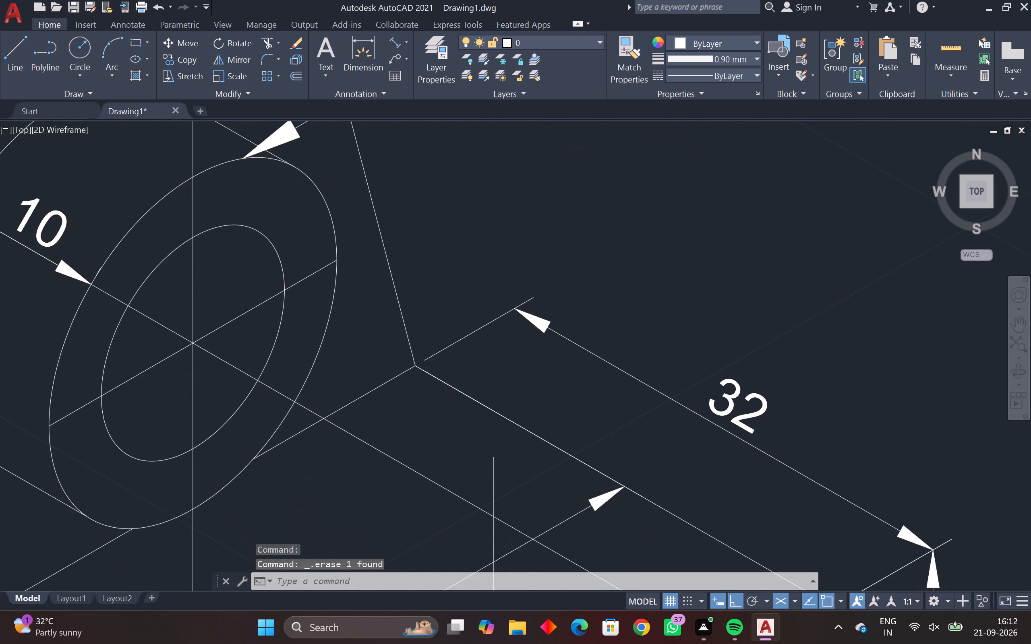
scroll(229, 344, "down", 1)
middle_click_drag(231, 345, 207, 293)
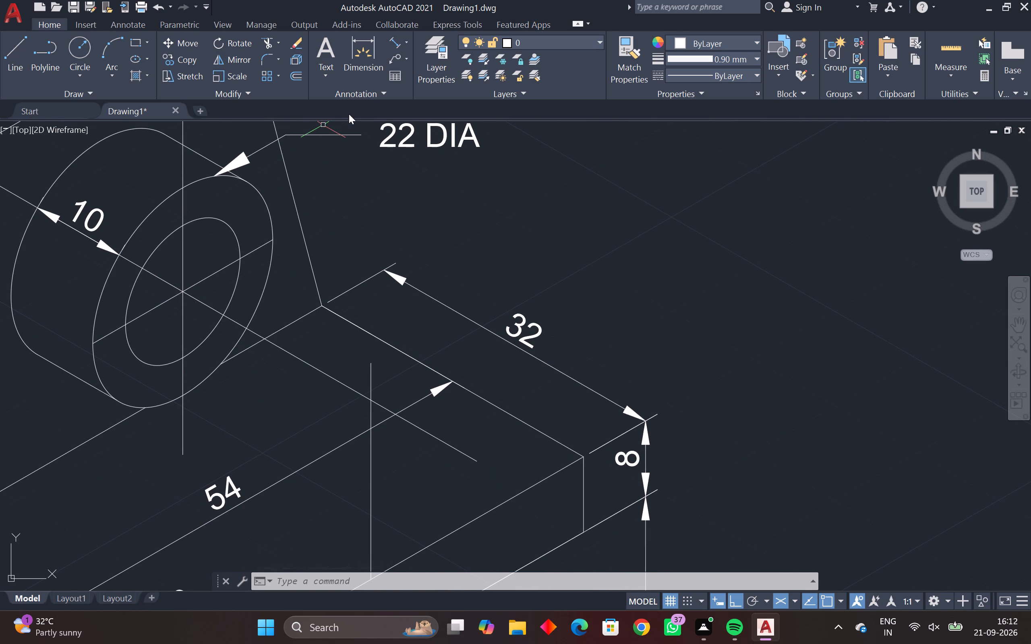
left_click(396, 43)
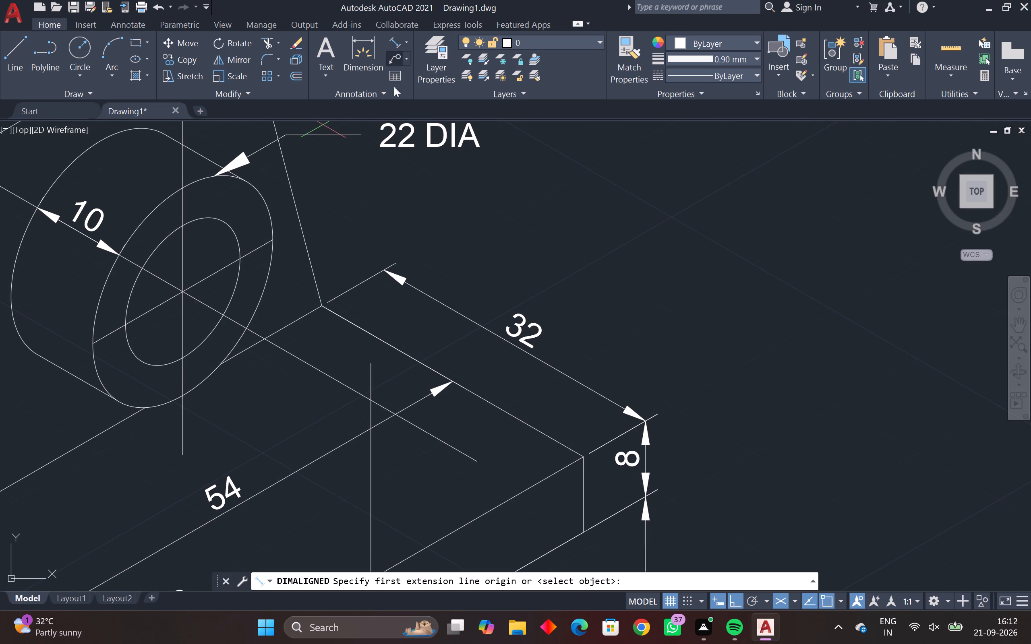
middle_click_drag(360, 419, 378, 359)
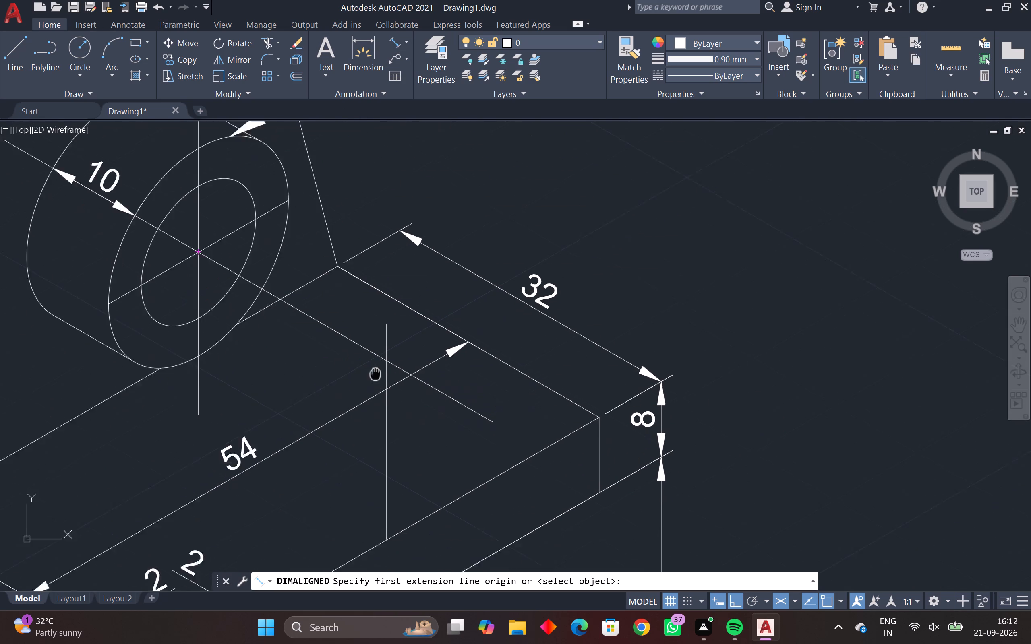
middle_click_drag(378, 359, 422, 251)
left_click(437, 229)
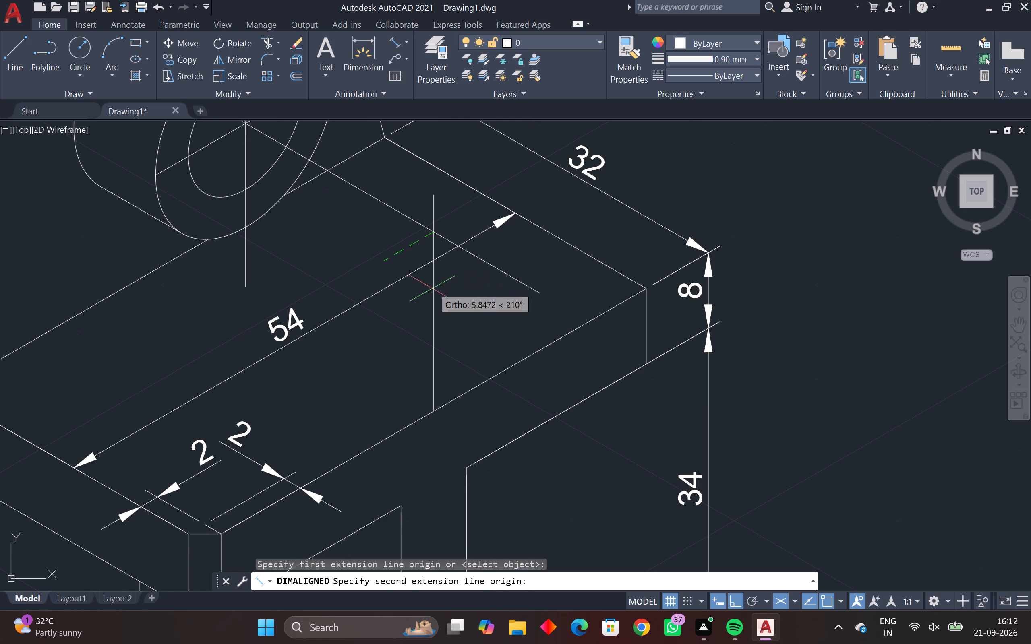
left_click_drag(433, 412, 439, 412)
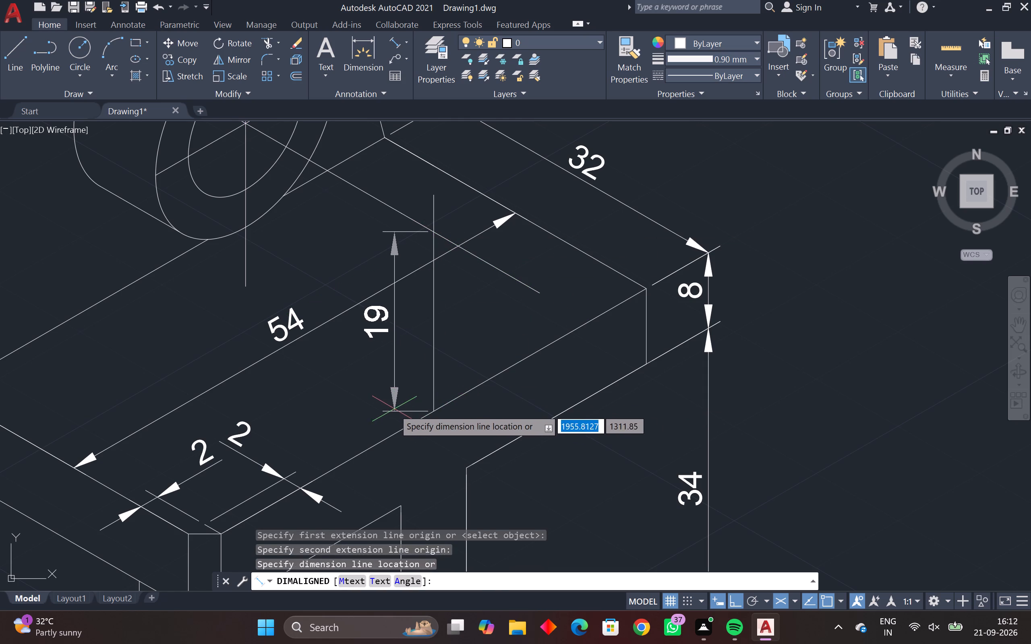
left_click(371, 393)
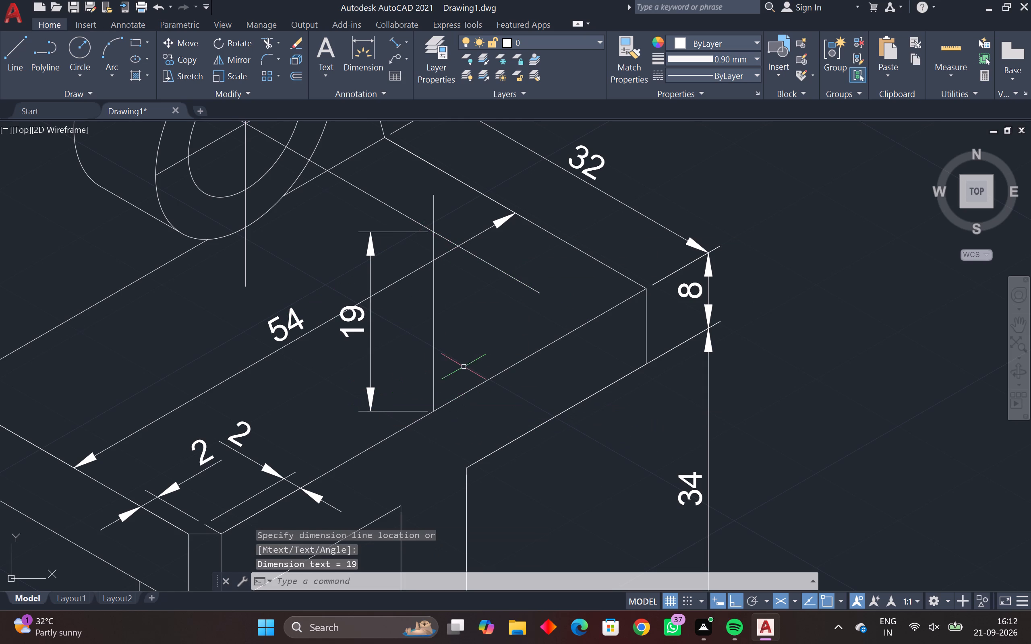
key("Escape")
key("Escape")
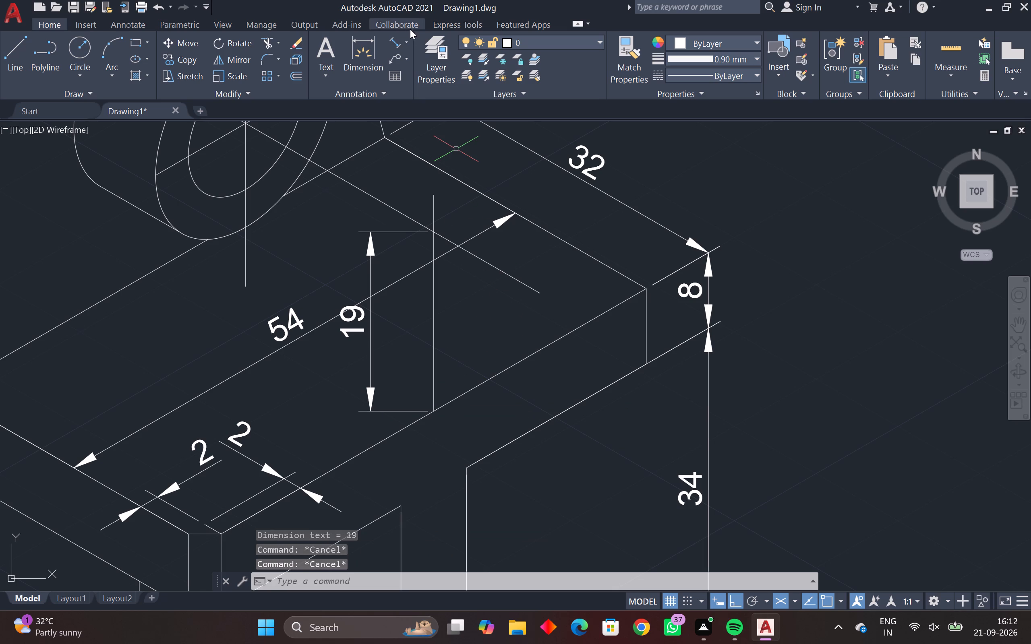
Trim the extended boss axis beyond the vertical helper line, and the helper line's end above the axis.
left_click(262, 40)
left_click_drag(518, 256, 509, 272)
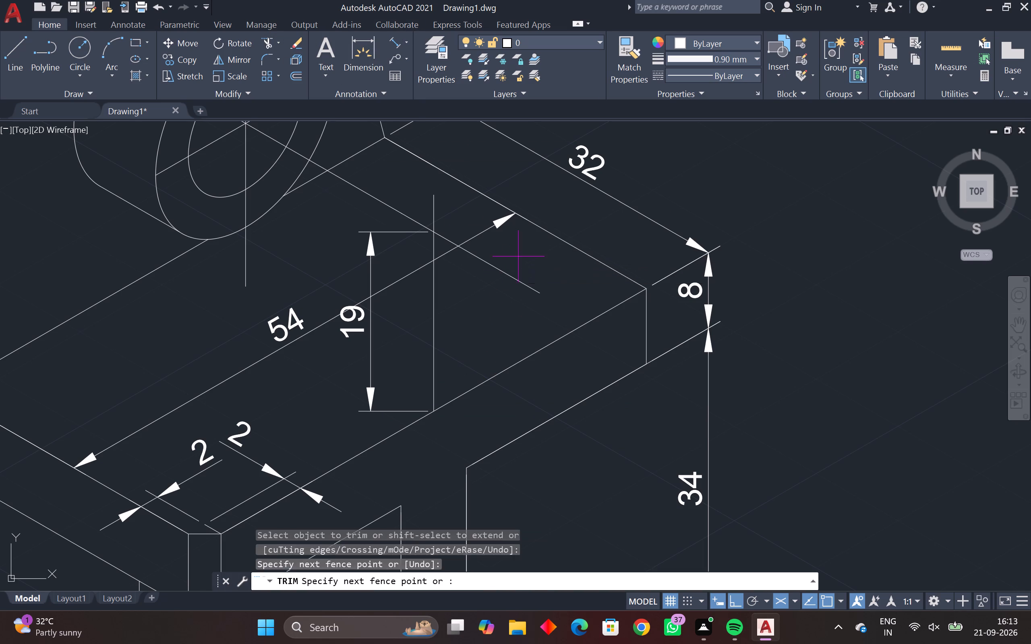
left_click_drag(509, 272, 502, 277)
scroll(464, 262, "down", 1)
middle_click_drag(464, 262, 553, 256)
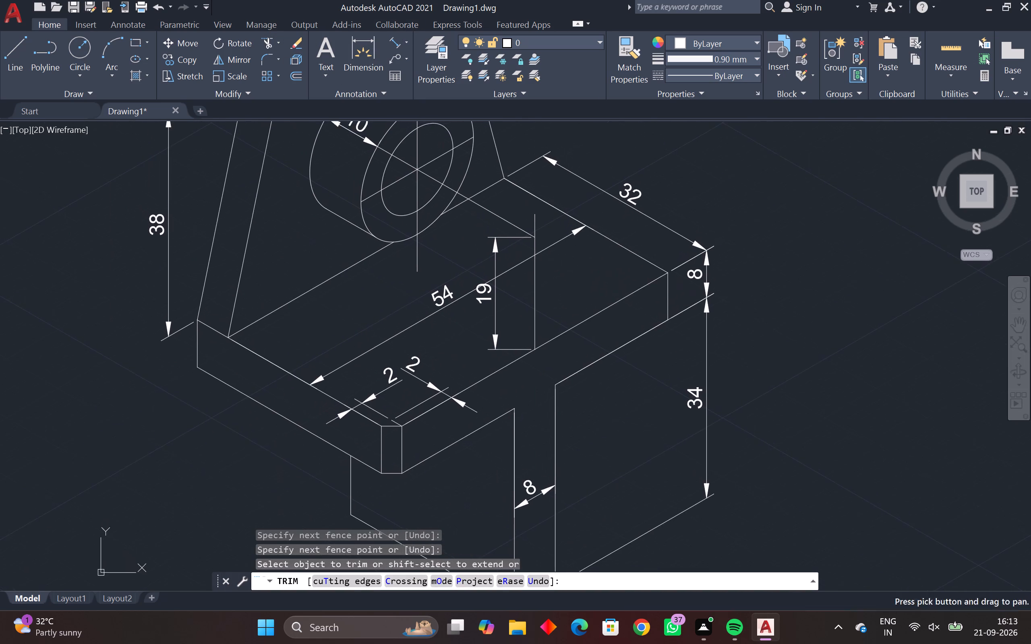
scroll(552, 267, "down", 1)
middle_click_drag(554, 267, 587, 274)
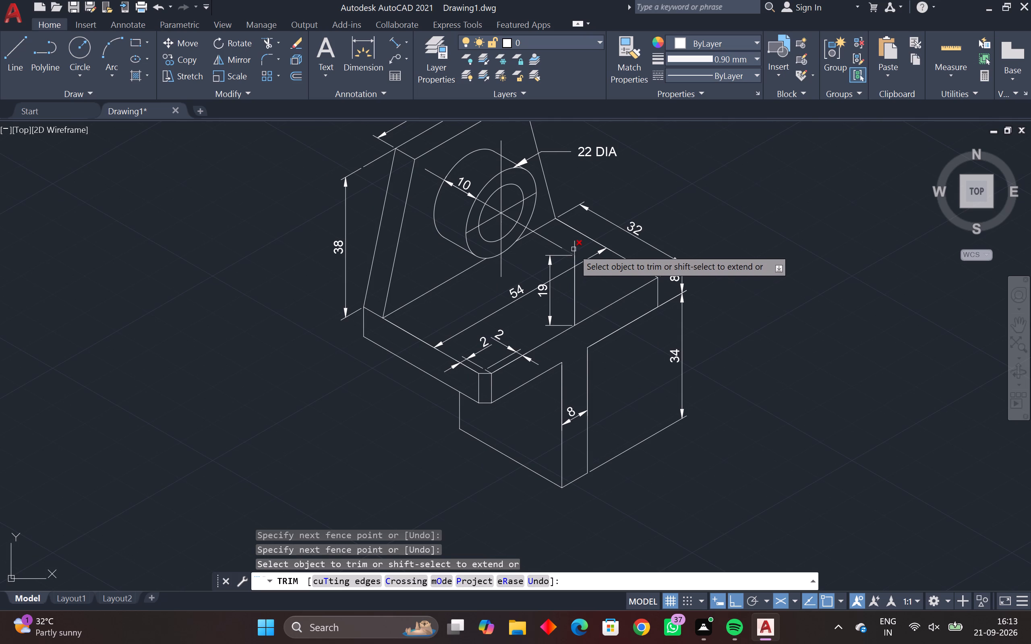
left_click(573, 249)
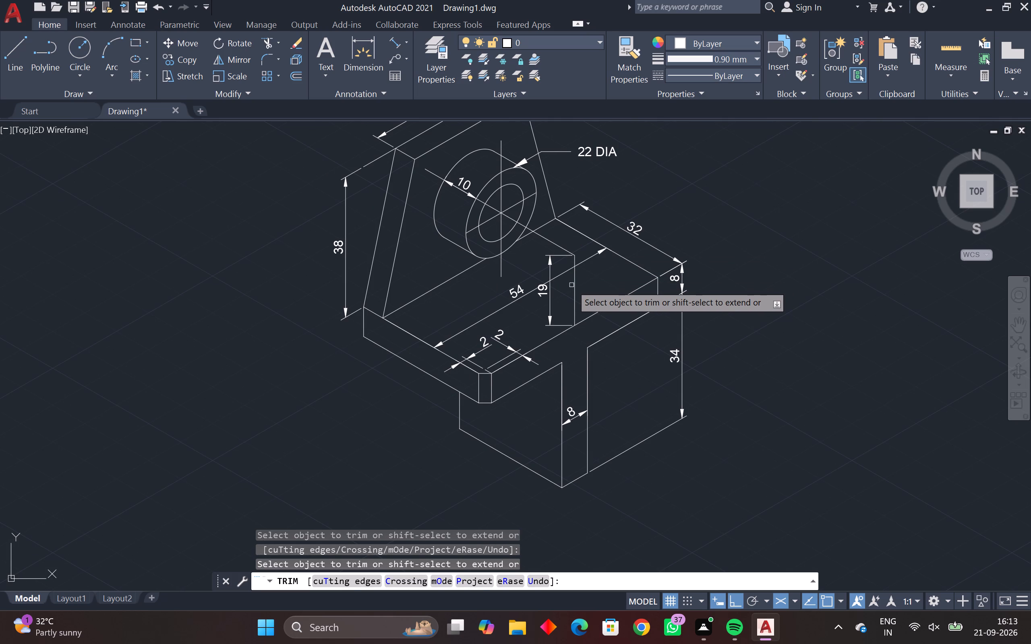
Remove the remaining vertical helper line between the extended boss axis and the base's top front edge with Trim.
left_click(574, 288)
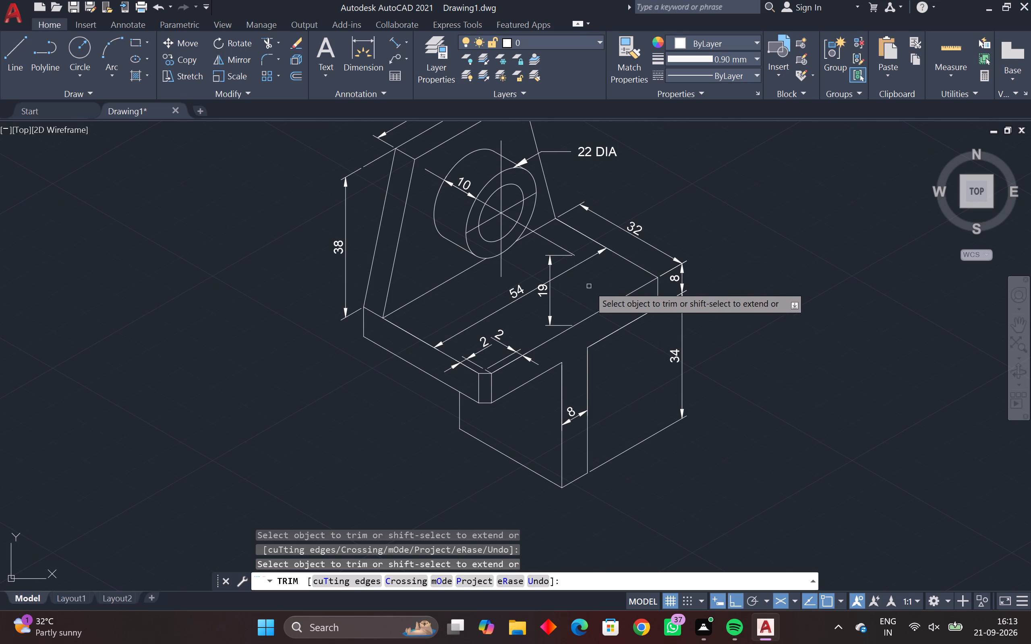
scroll(590, 286, "down", 2)
middle_click_drag(590, 286, 692, 276)
scroll(692, 276, "up", 1)
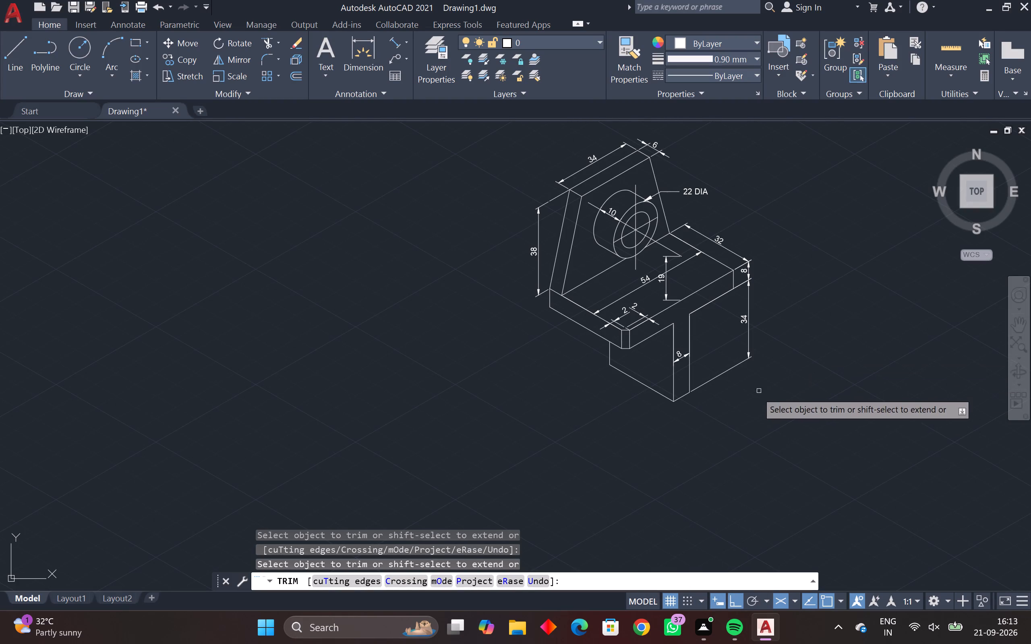
middle_click_drag(743, 407, 617, 483)
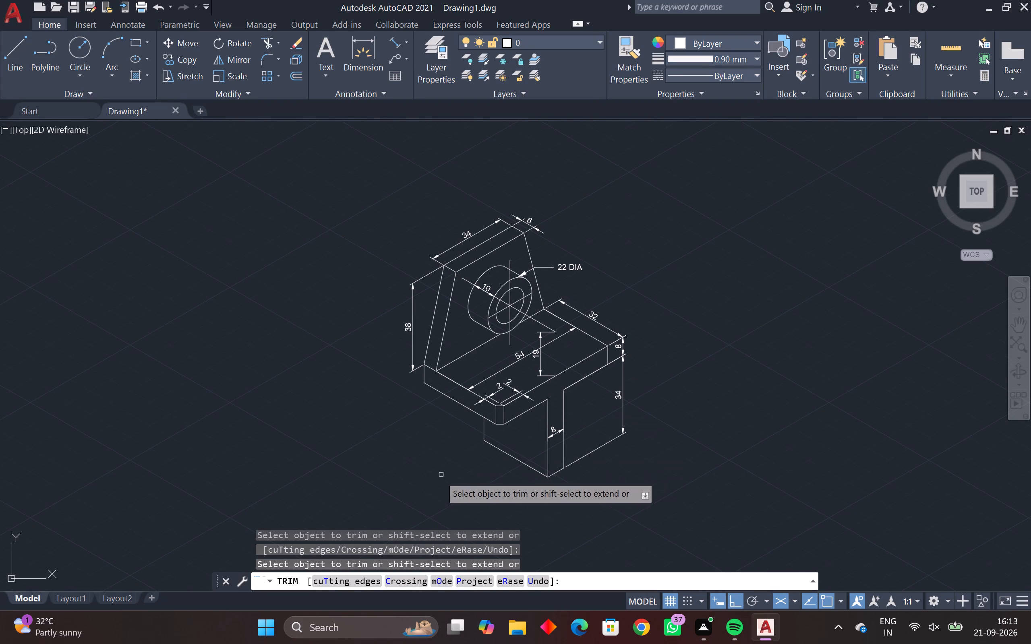
key("Escape")
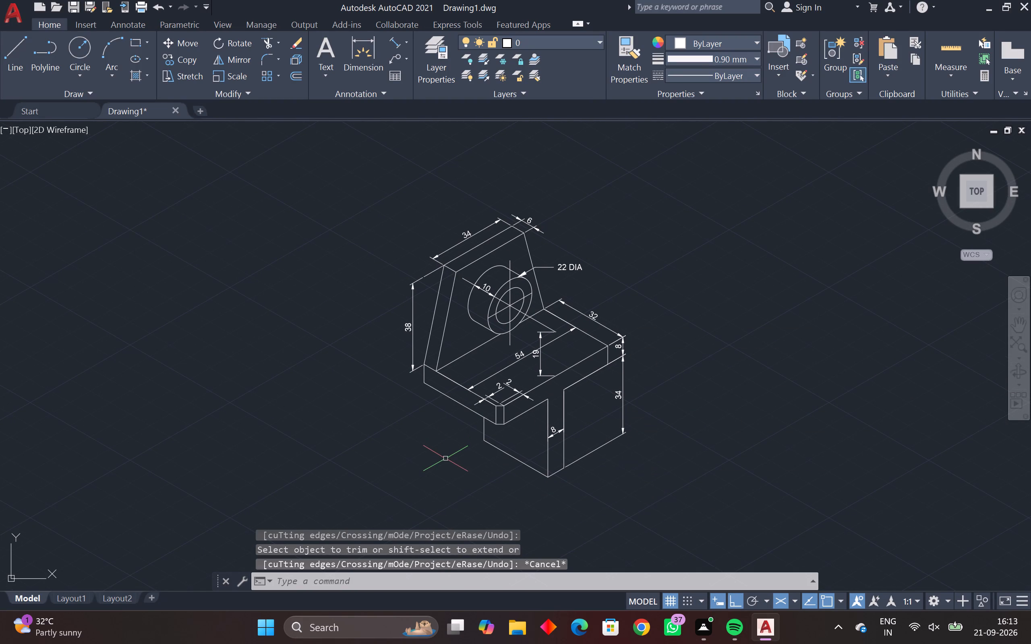
Oblique the boss axis height dimension so its extension lines run parallel to the boss axis, at 150°.
type("DIM")
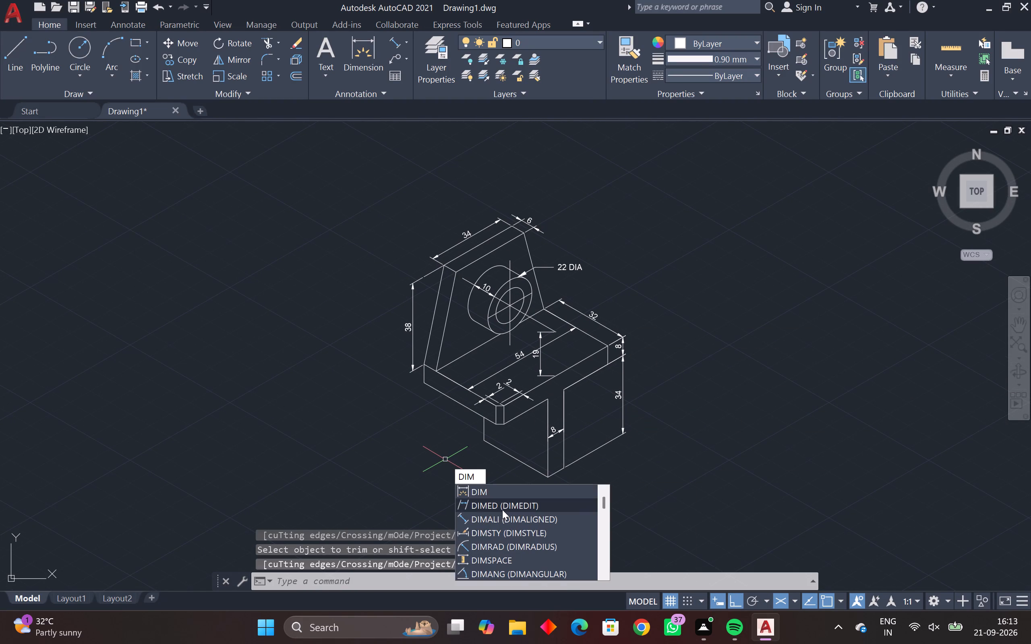
left_click(502, 509)
left_click_drag(552, 587, 499, 512)
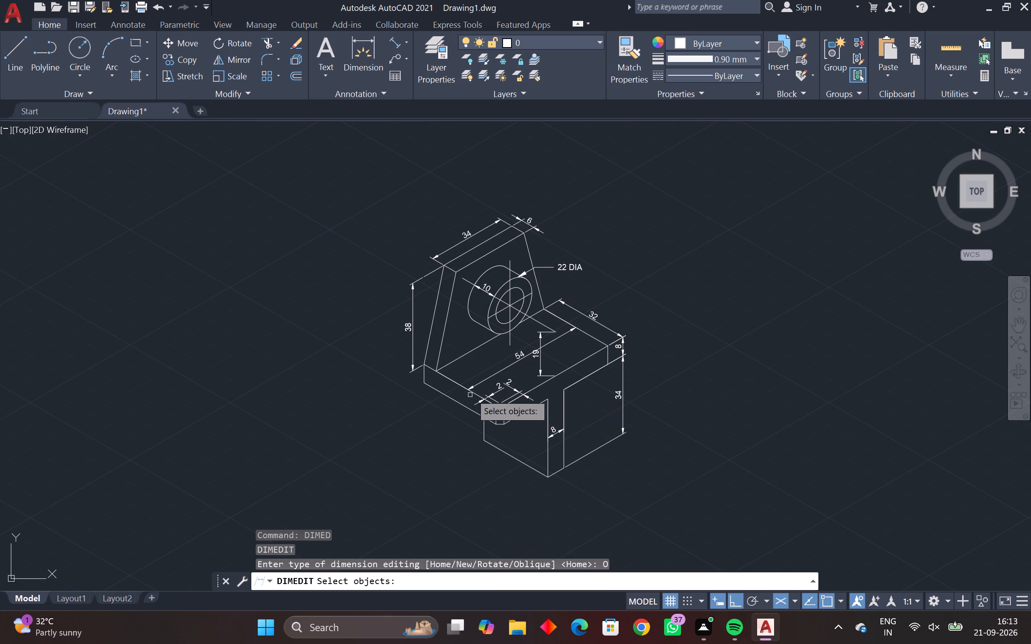
left_click(542, 369)
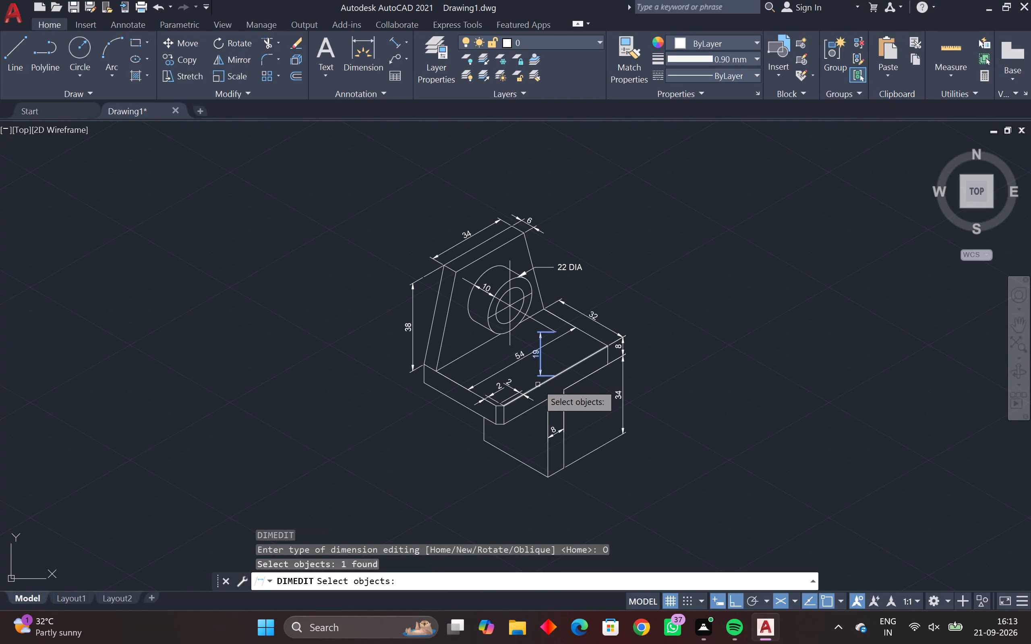
key("Return")
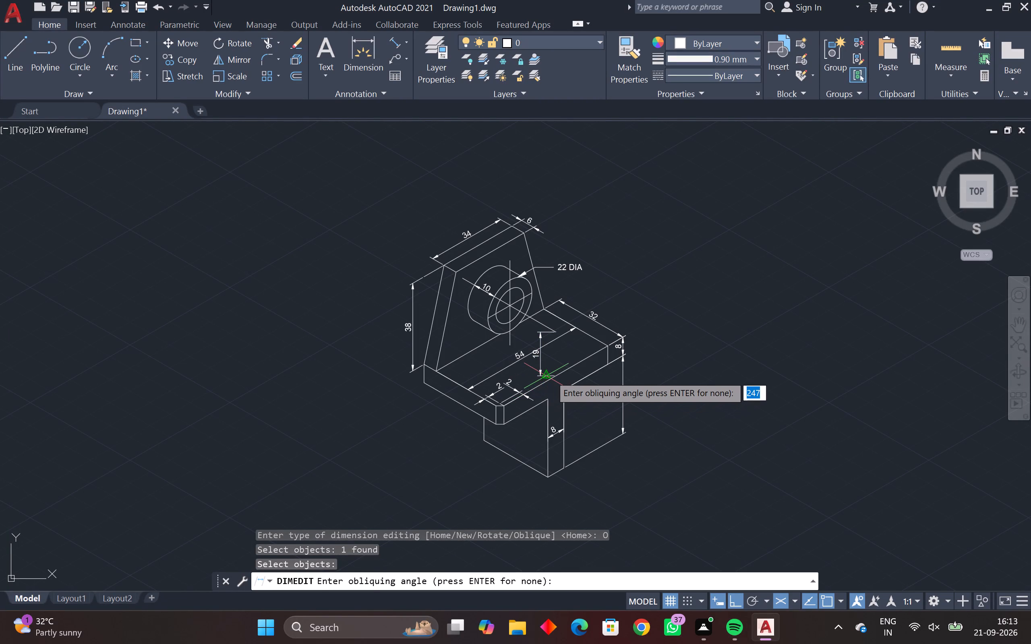
left_click(558, 332)
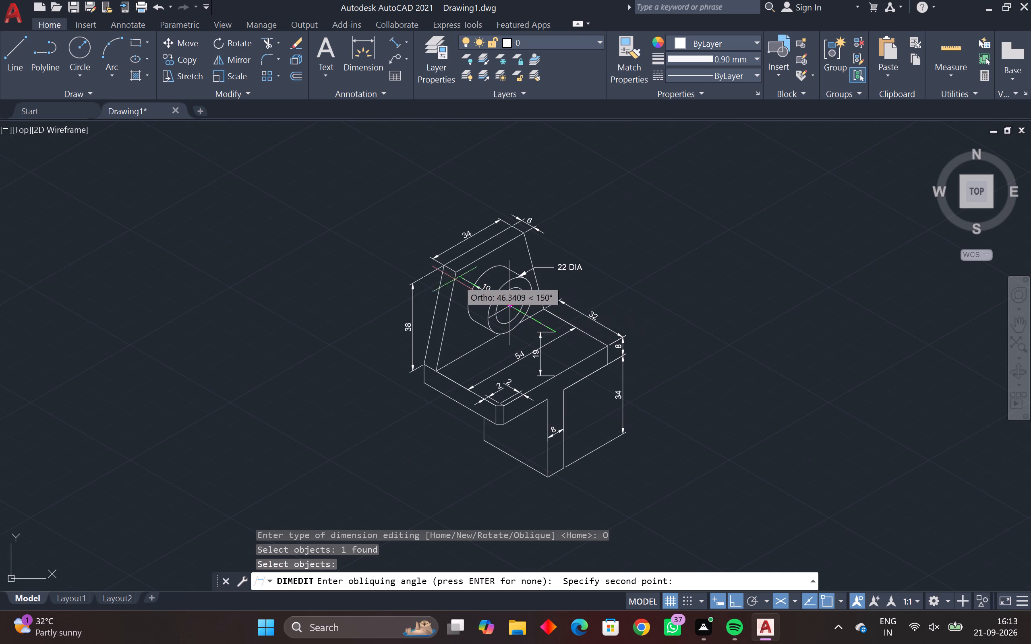
left_click(346, 270)
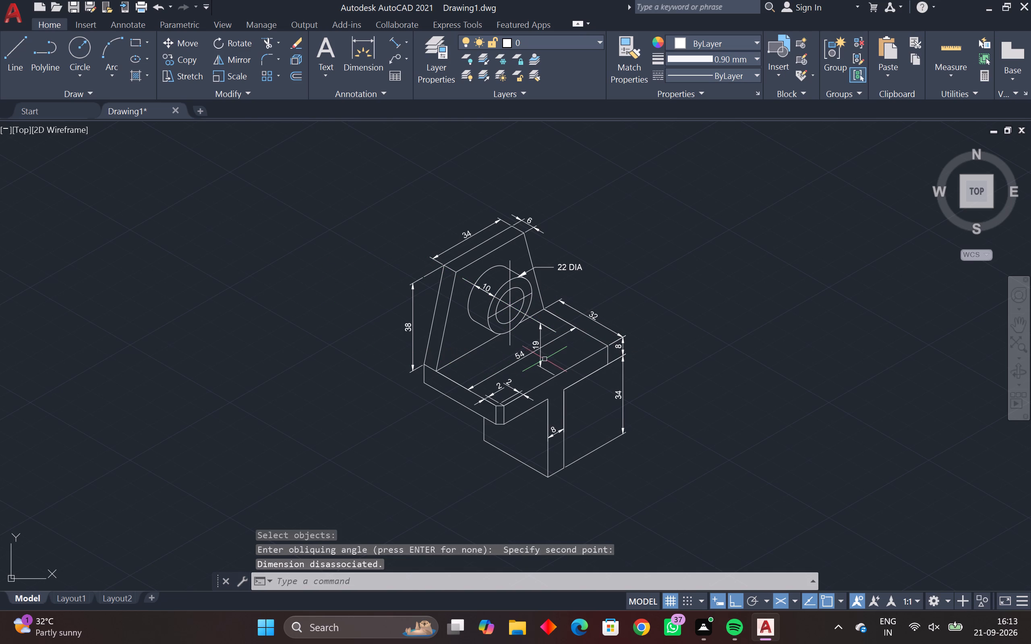
Stretch the boss axis height dimension's line about 5 units along 330°, closer to its extension line origins.
scroll(548, 357, "up", 3)
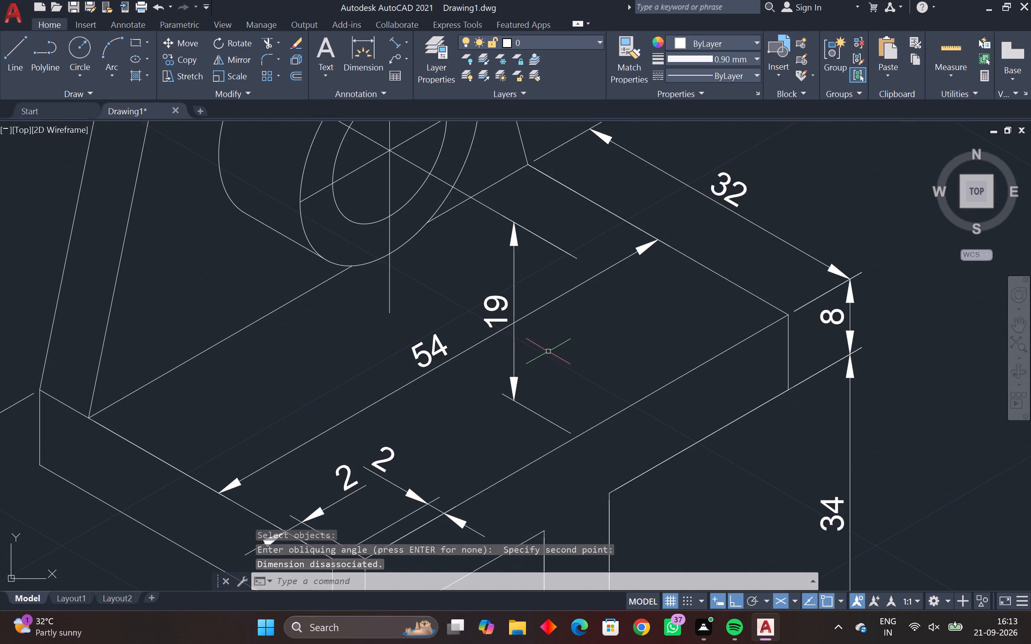
left_click_drag(541, 341, 532, 345)
left_click(520, 351)
left_click_drag(520, 351, 495, 365)
left_click(481, 374)
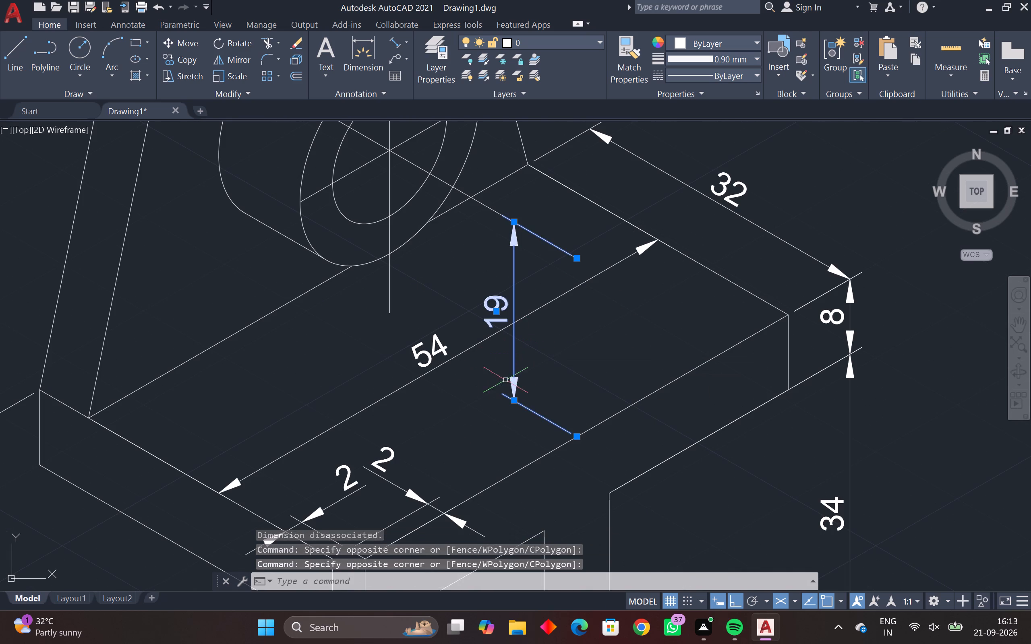
left_click(510, 400)
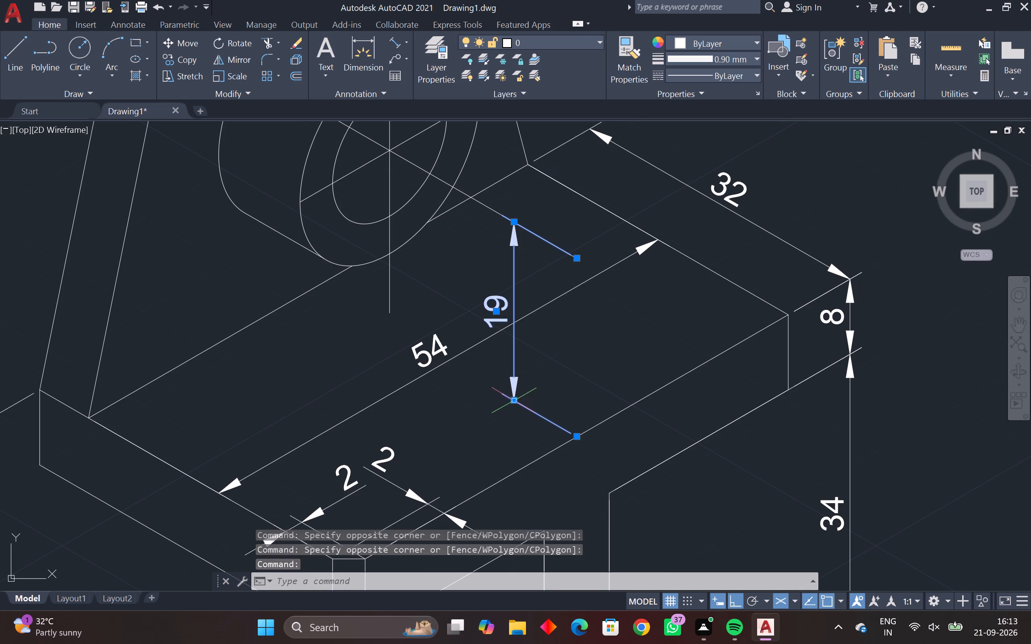
left_click(515, 403)
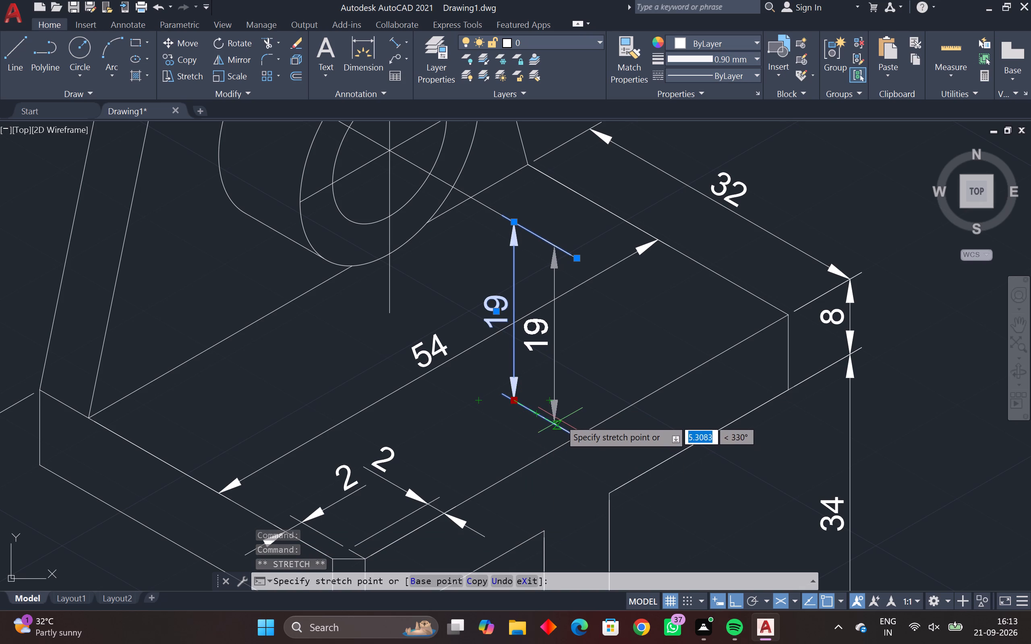
left_click(560, 420)
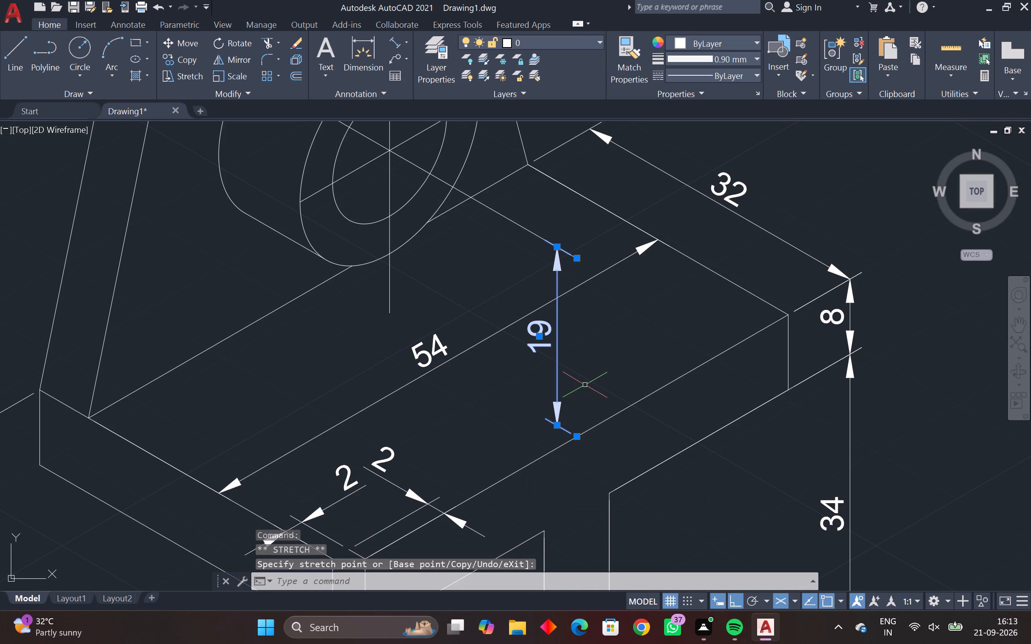
key("Escape")
key("Escape")
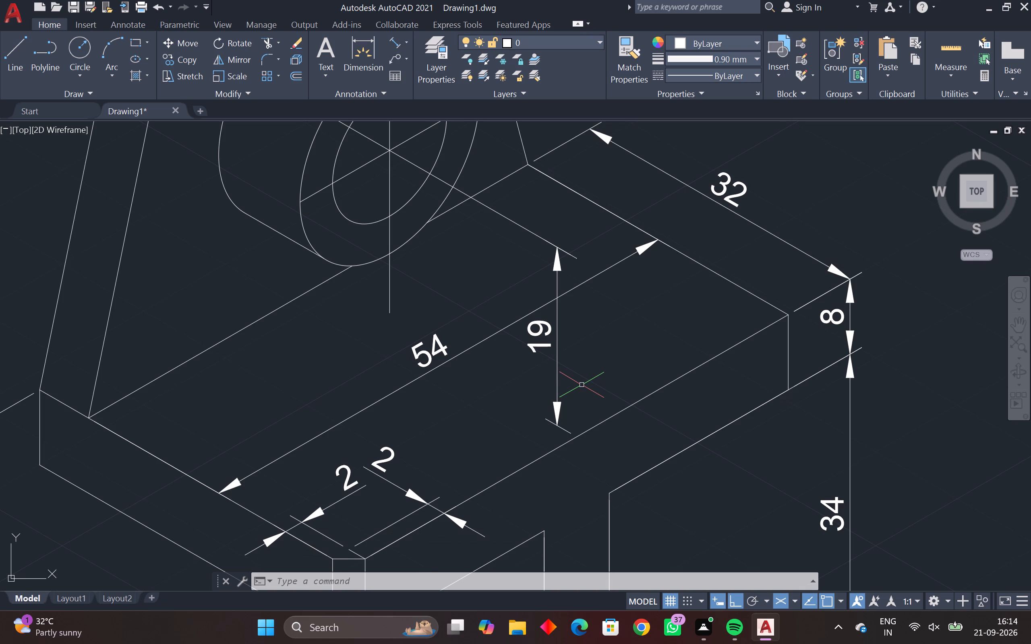
Erase the boss depth dimension that lies on the boss's axis.
scroll(575, 390, "down", 2)
middle_click_drag(522, 400, 521, 400)
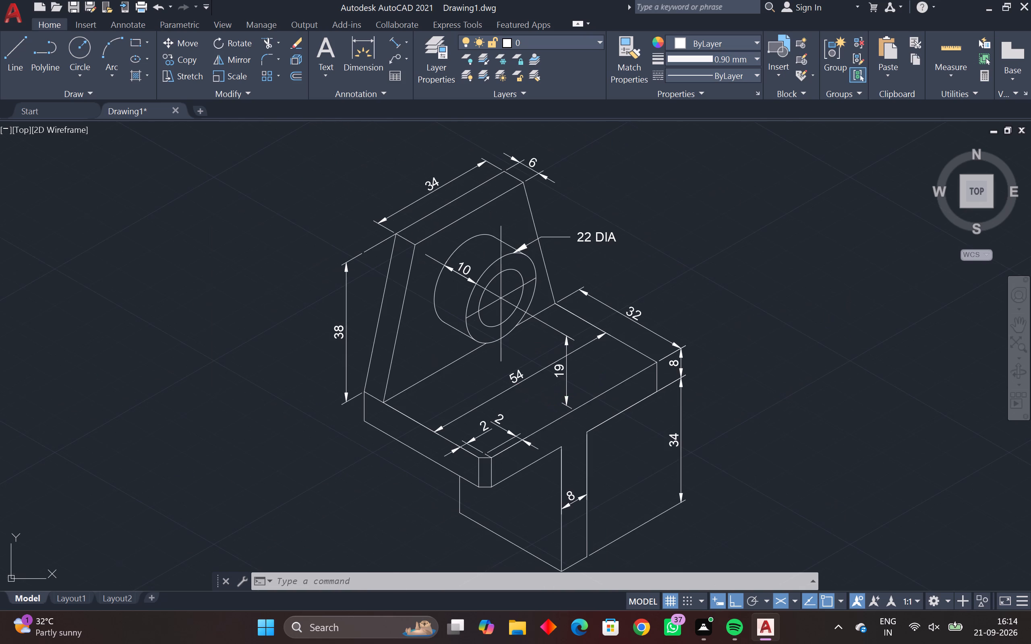
middle_click_drag(521, 400, 487, 421)
scroll(415, 298, "up", 3)
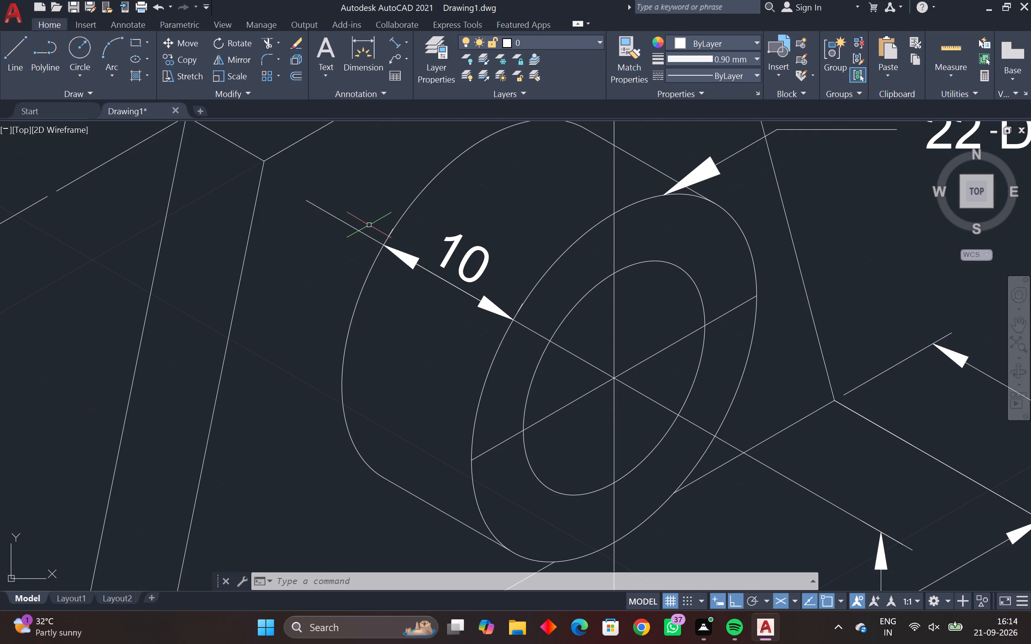
left_click_drag(450, 264, 439, 282)
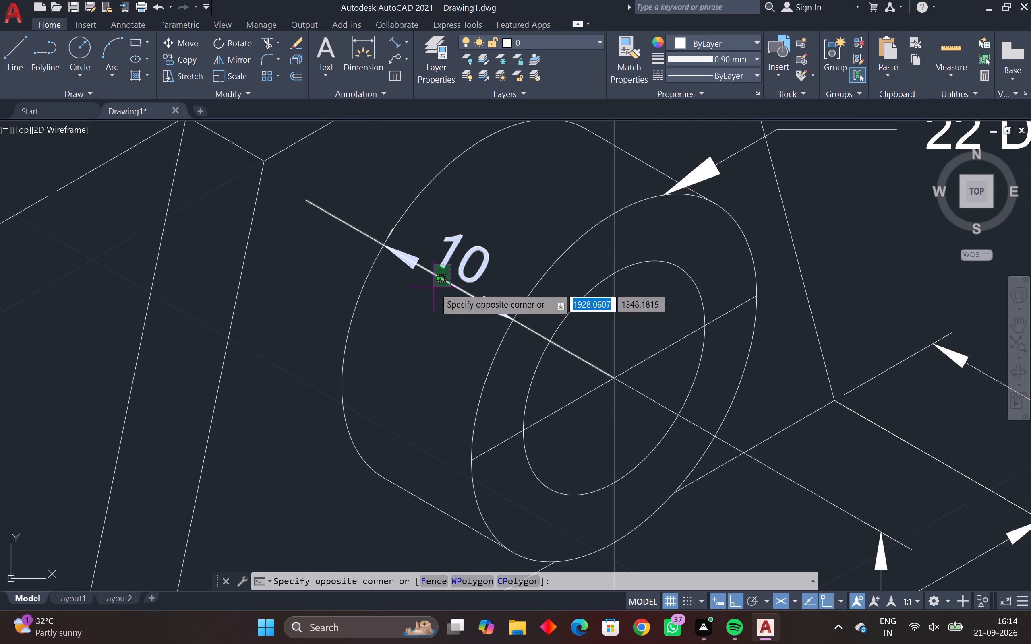
left_click(434, 287)
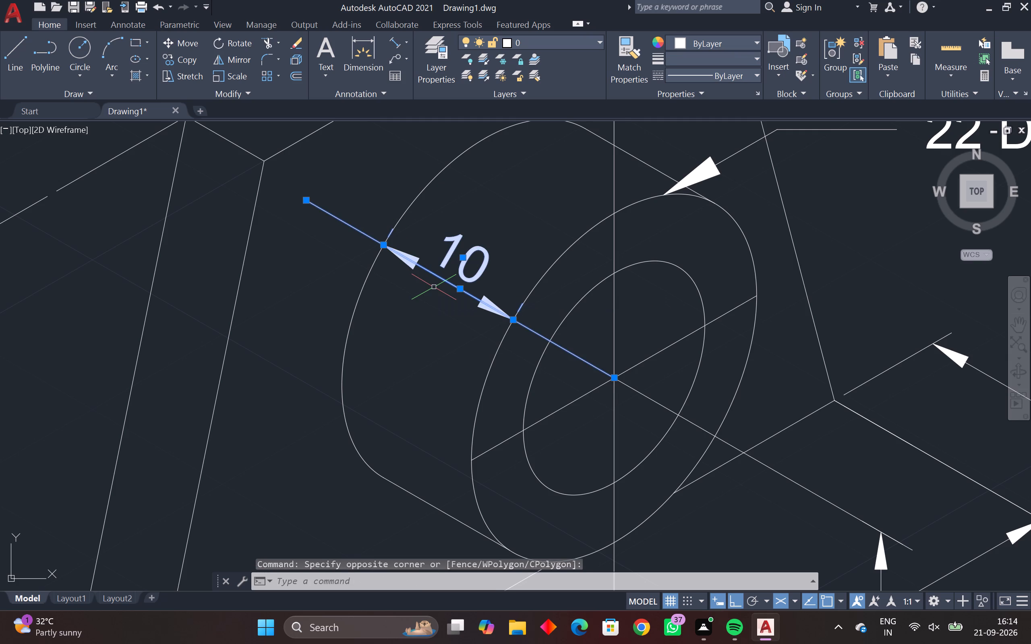
key("Escape")
left_click(482, 254)
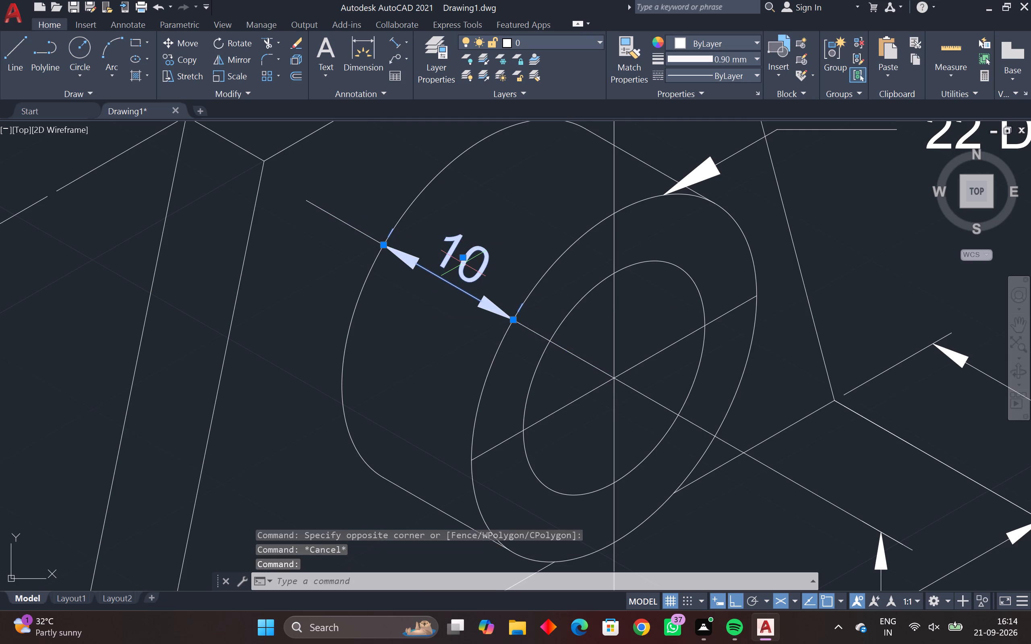
key("Delete")
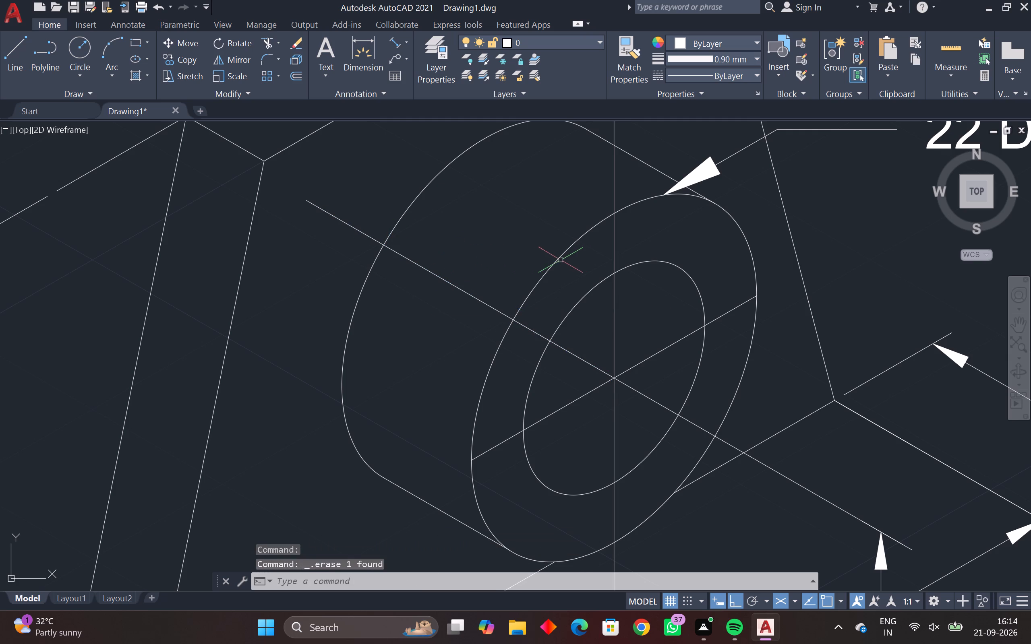
Draw a helper line at 150° from the boss's front outer circle, above the axis, to just past its rear edge.
type("L")
key("space")
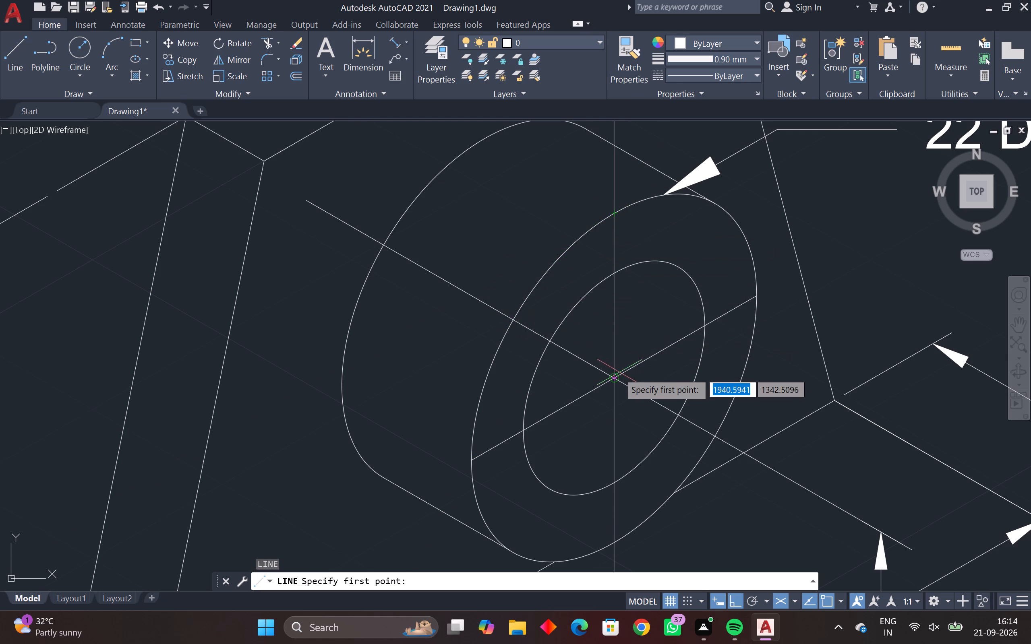
left_click(549, 268)
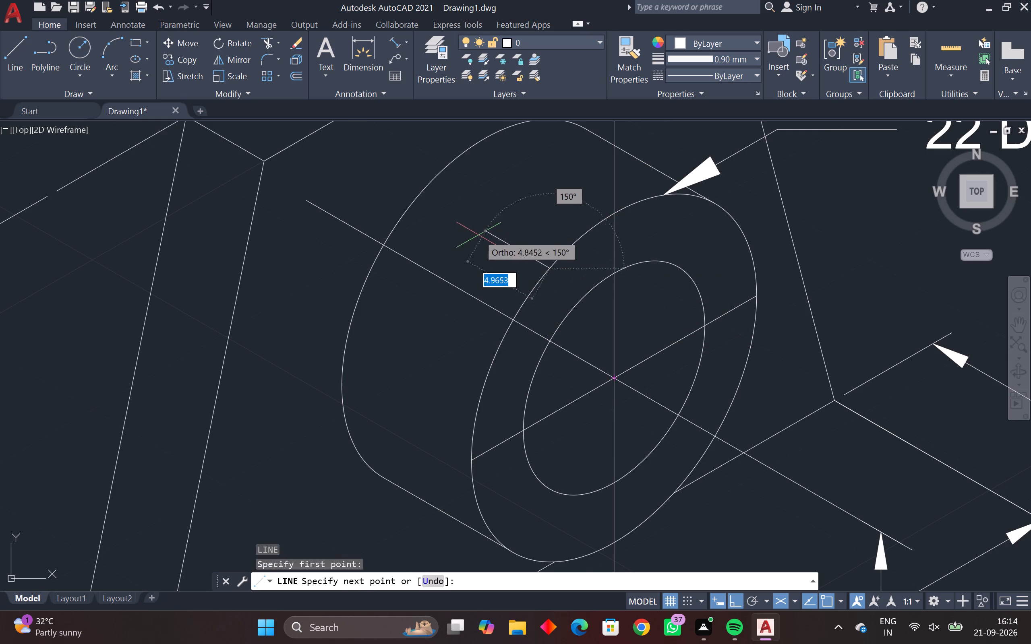
left_click(372, 187)
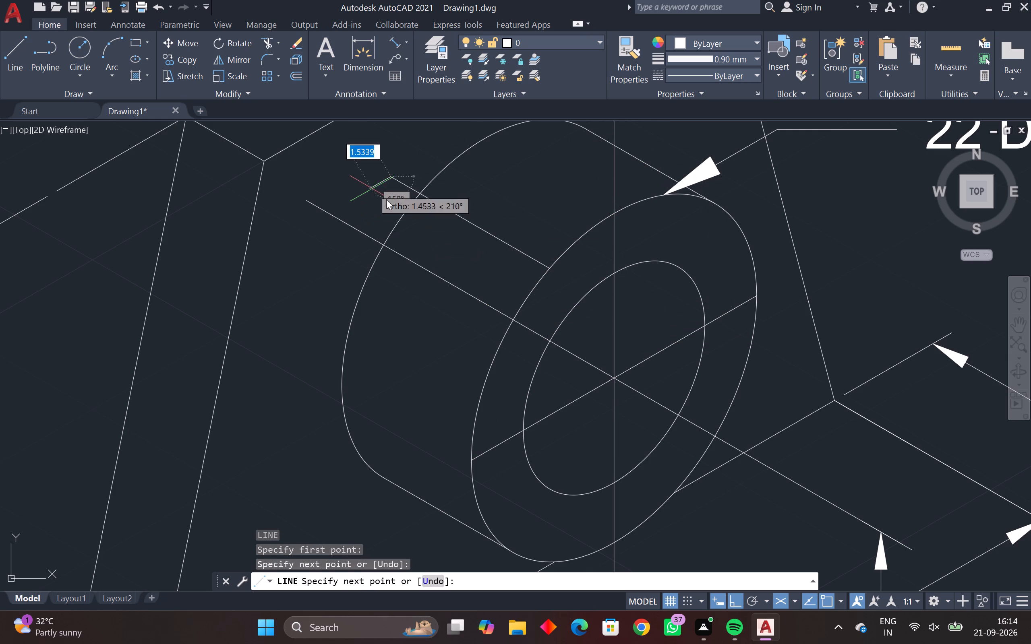
key("Escape")
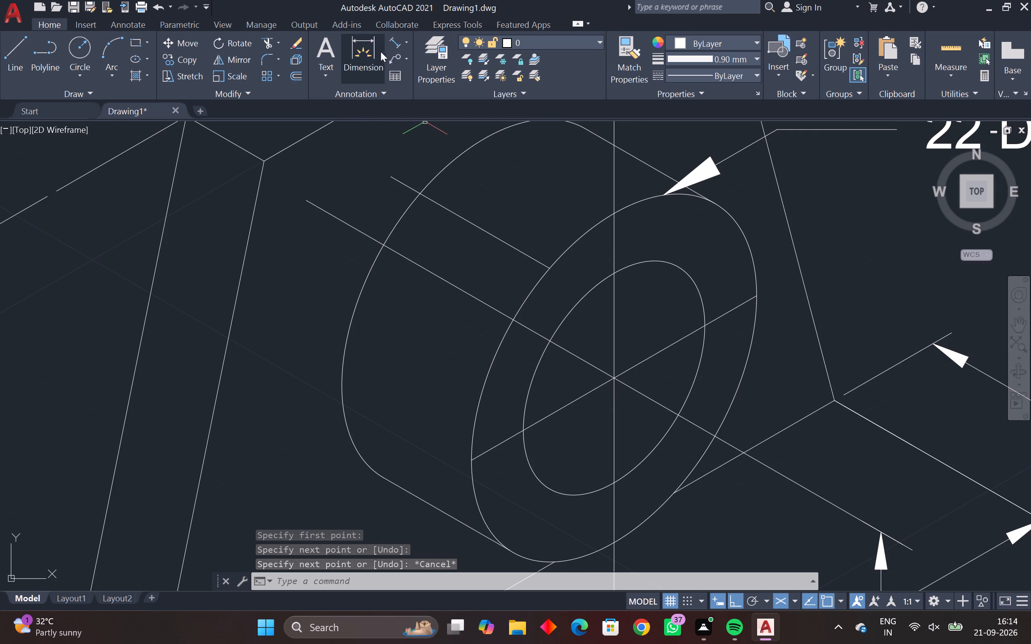
Add an aligned dimension for the boss's depth along the new helper line, placed between the rear and front edges.
left_click(397, 39)
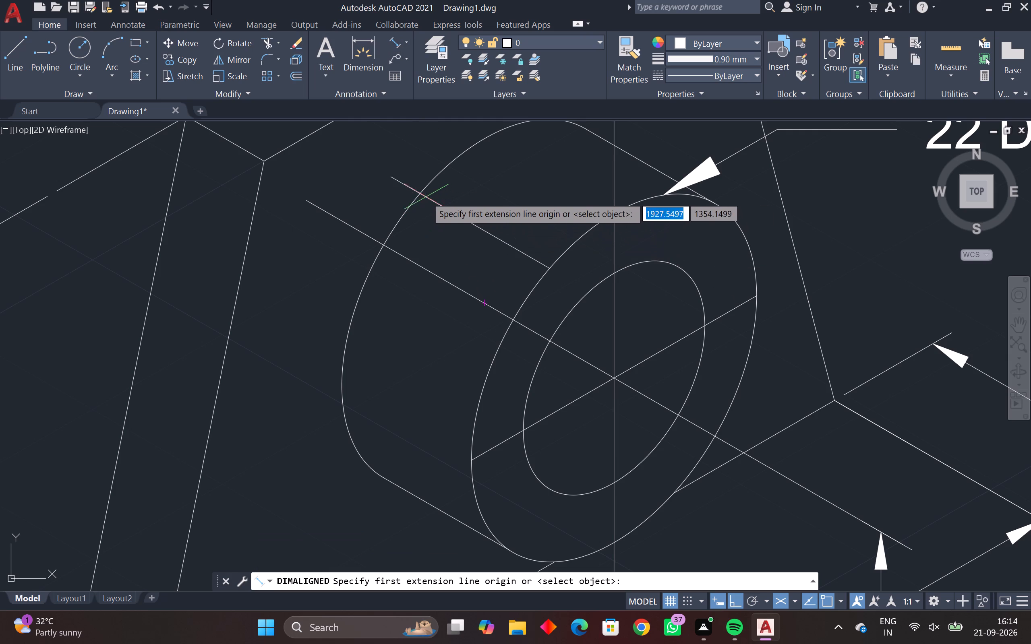
left_click(419, 194)
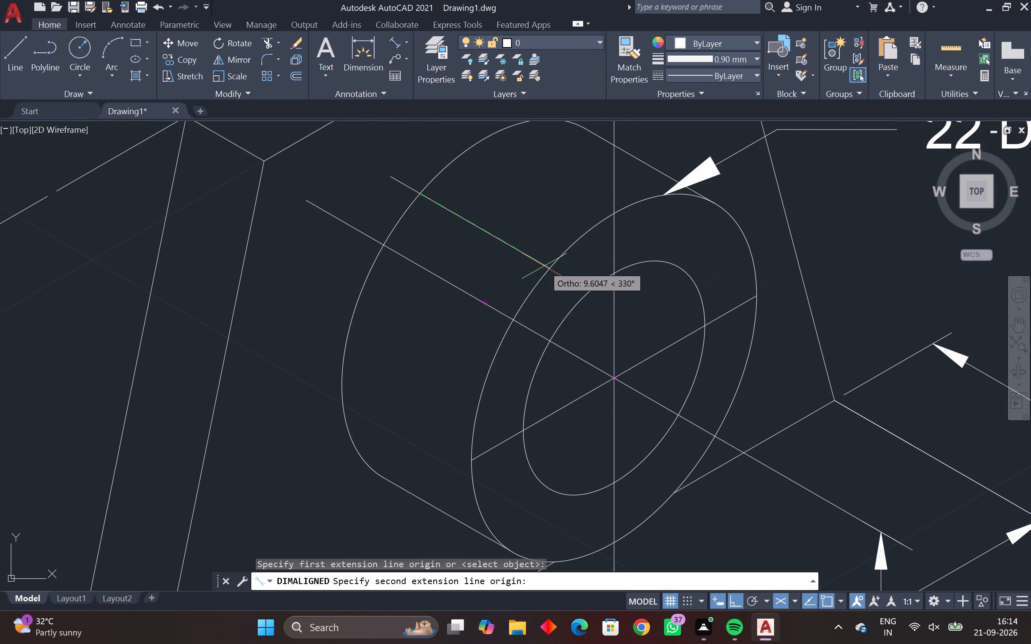
left_click(549, 267)
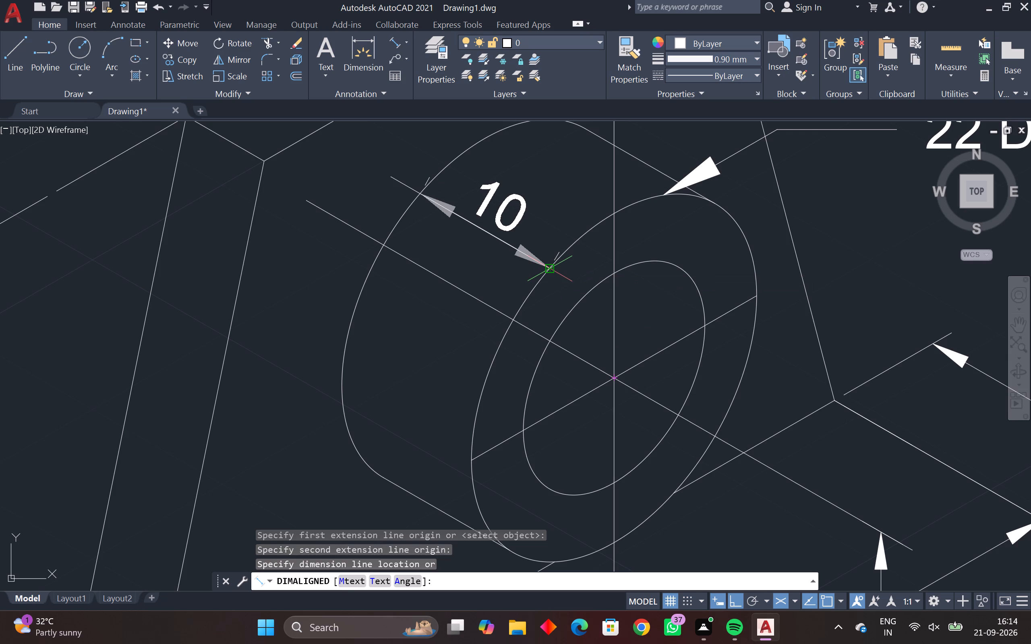
scroll(552, 265, "up", 2)
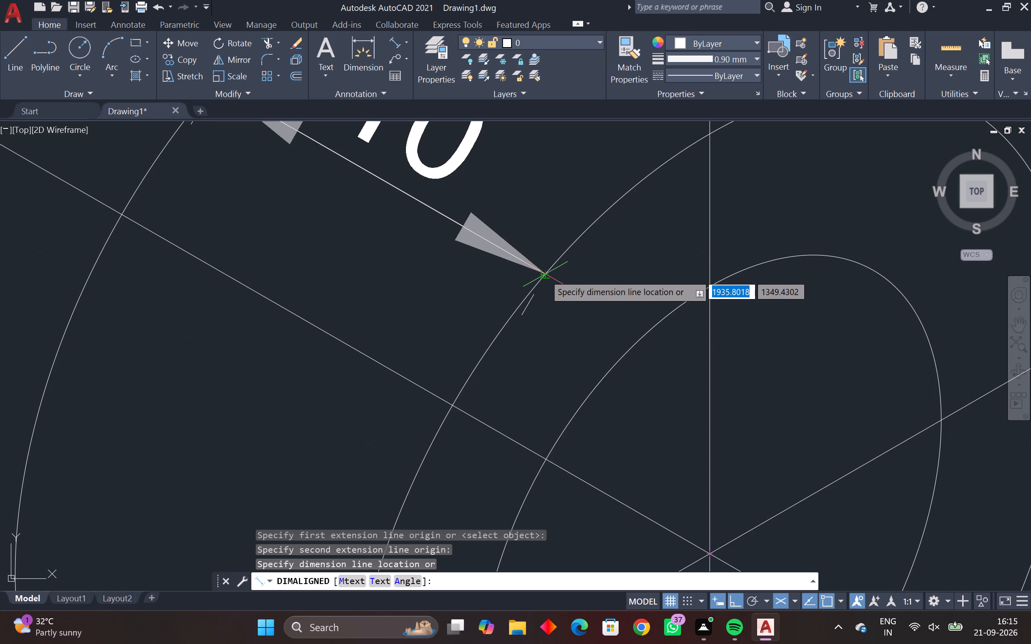
scroll(545, 274, "up", 5)
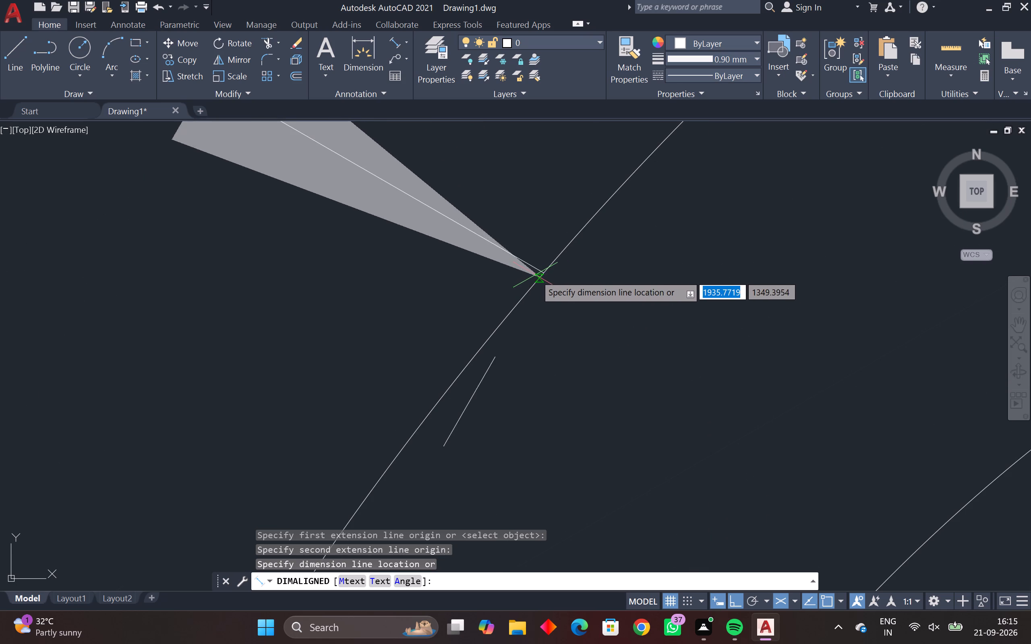
left_click(539, 270)
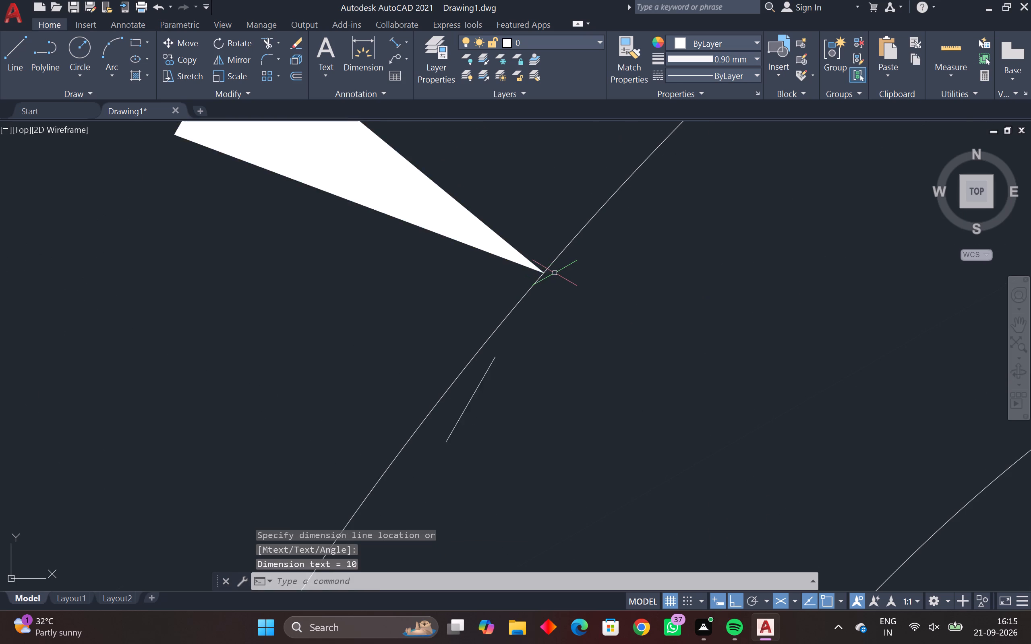
scroll(555, 273, "down", 5)
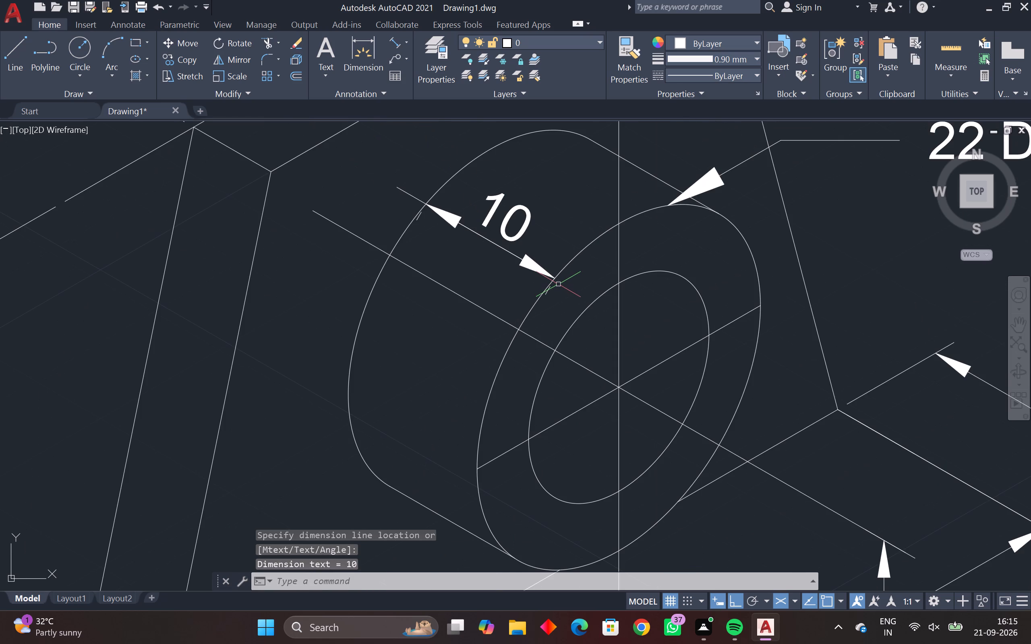
key("Escape")
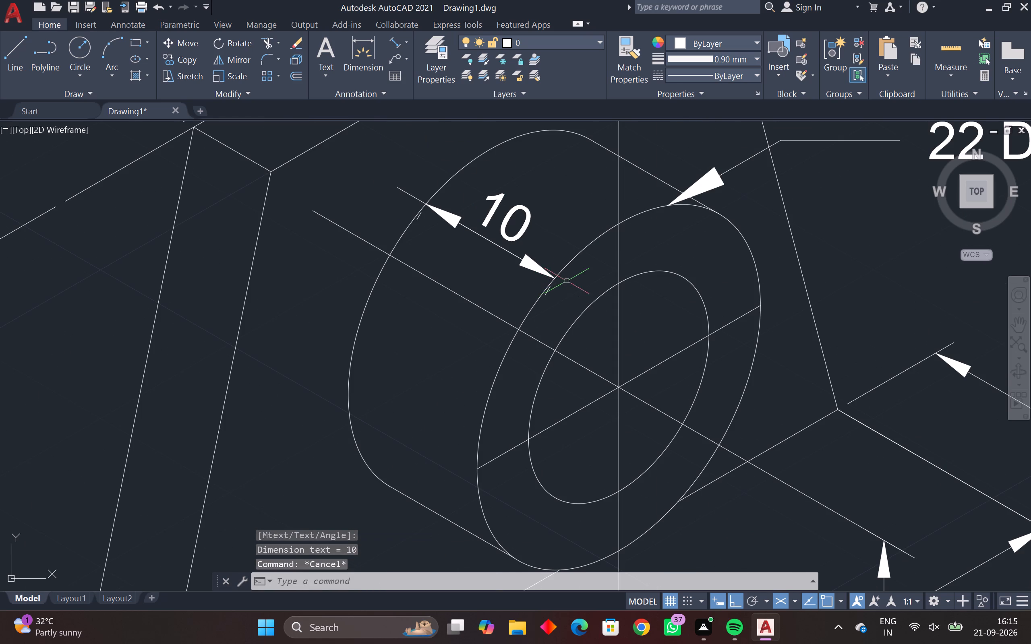
Erase the helper line under the boss's 10 mm depth dimension.
left_click_drag(424, 186, 414, 196)
left_click(406, 202)
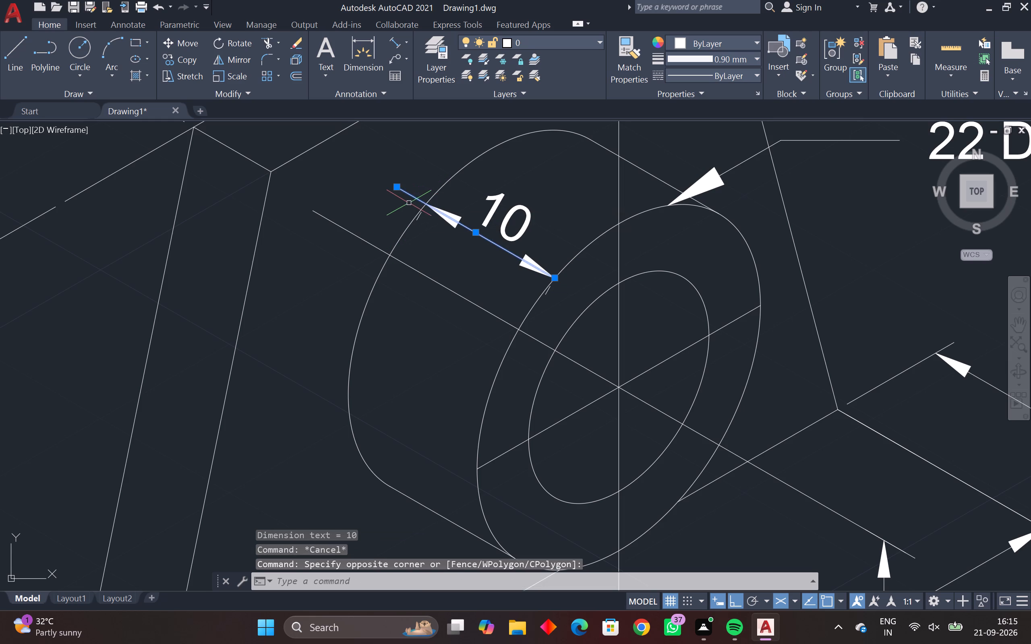
key("Print")
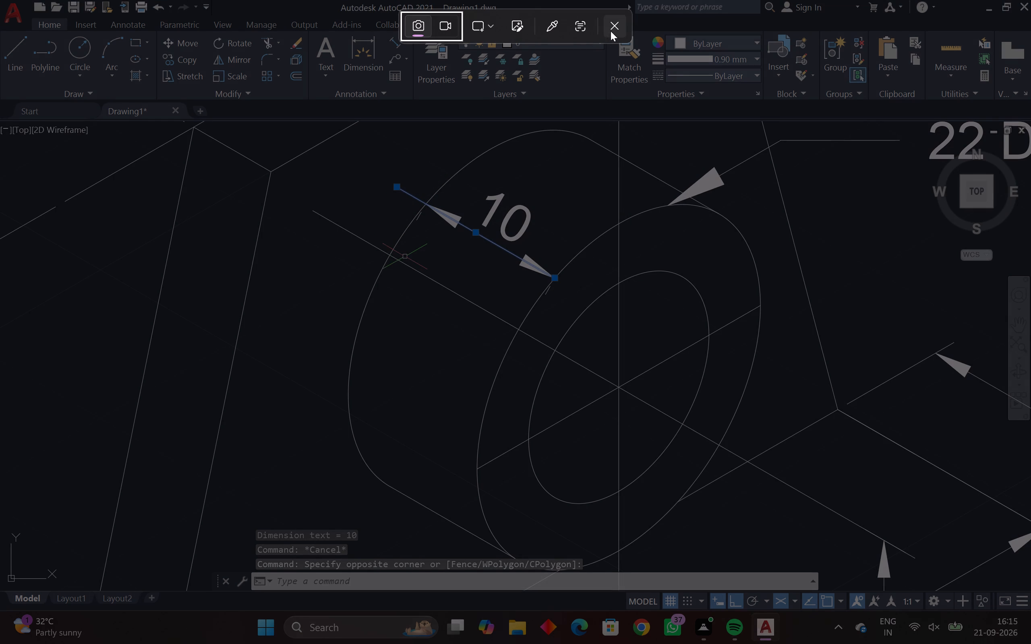
left_click(611, 31)
key("Delete")
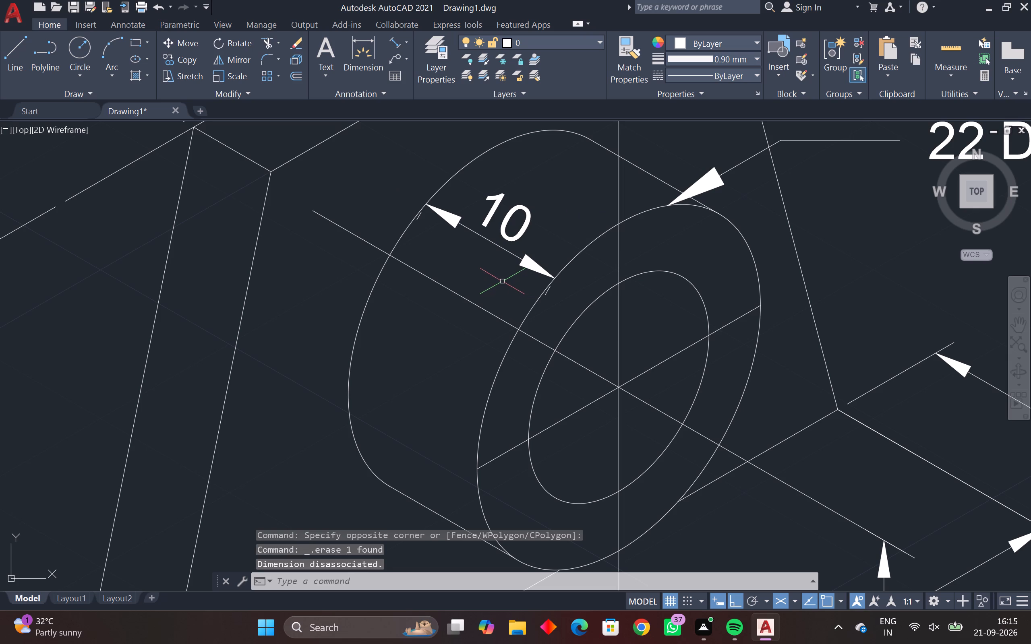
Set the current lineweight to ByLayer.
scroll(393, 250, "down", 1)
middle_click_drag(393, 251, 445, 303)
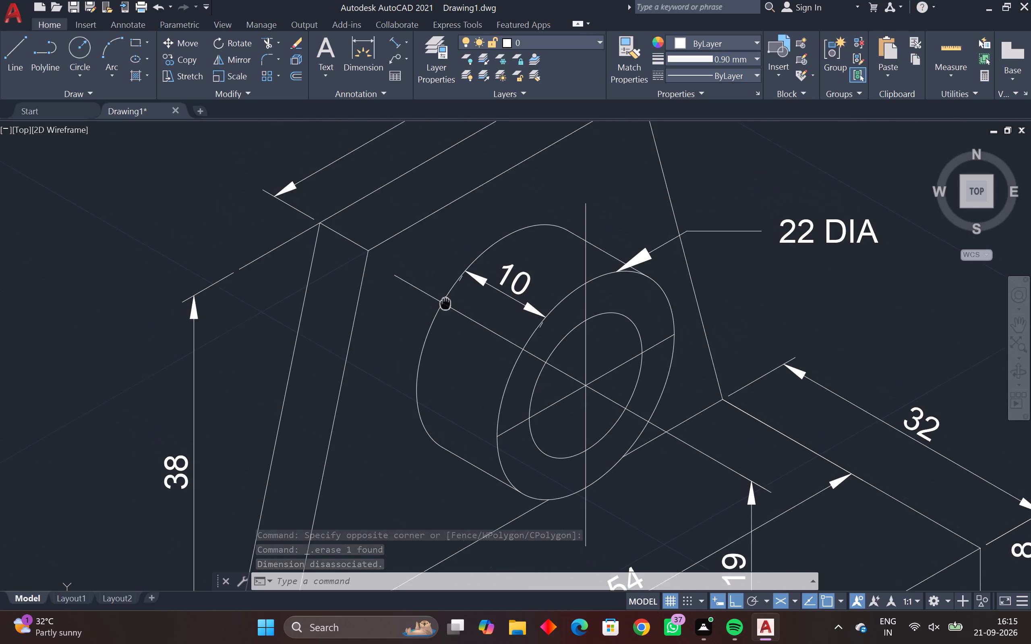
middle_click_drag(445, 303, 399, 280)
scroll(439, 308, "down", 1)
middle_click_drag(439, 308, 377, 324)
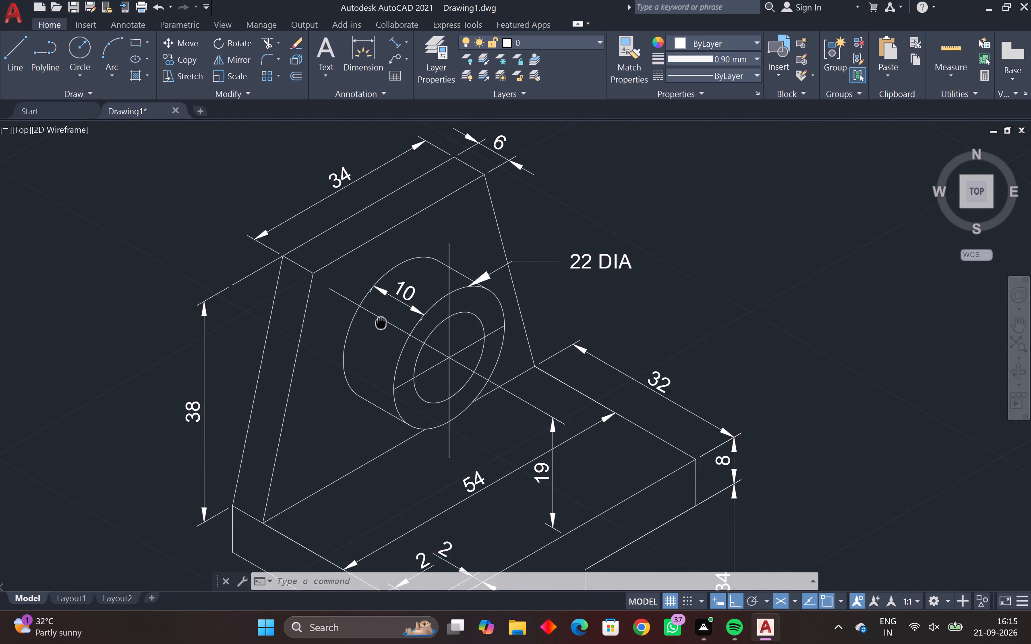
middle_click_drag(377, 324, 302, 376)
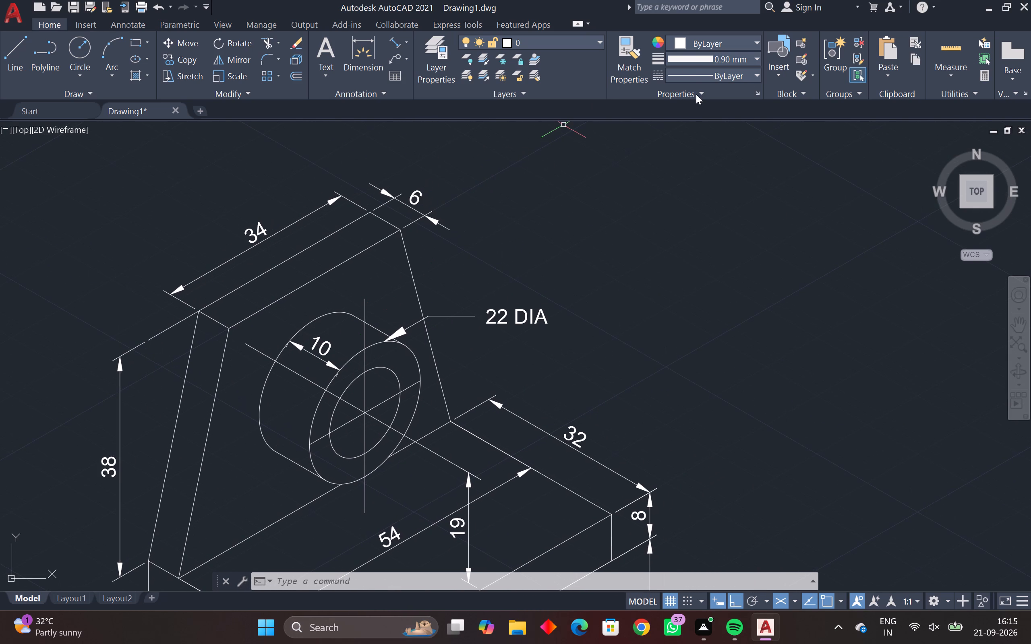
left_click(743, 52)
scroll(726, 106, "up", 5)
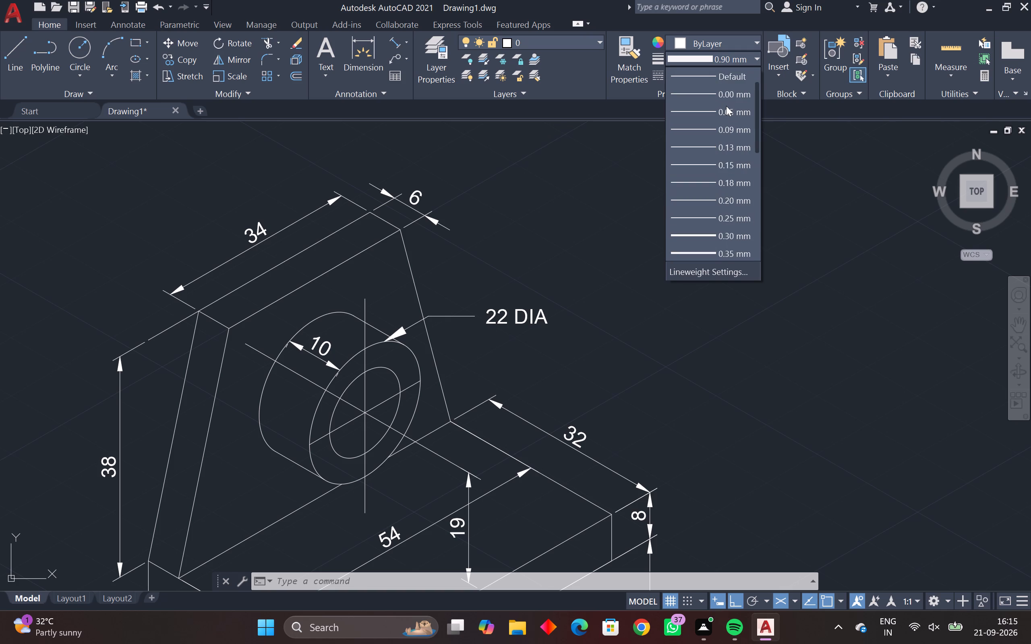
scroll(726, 106, "up", 4)
left_click(712, 83)
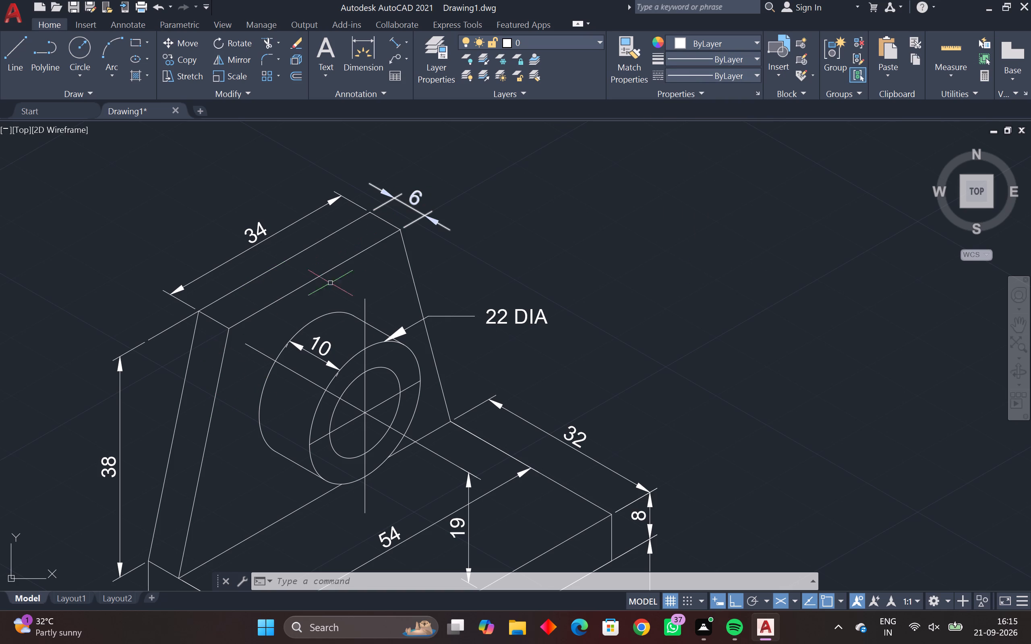
Change the lineweight of the boss's 10 mm depth dimension to ByLayer in its properties.
scroll(324, 388, "up", 3)
left_click(322, 278)
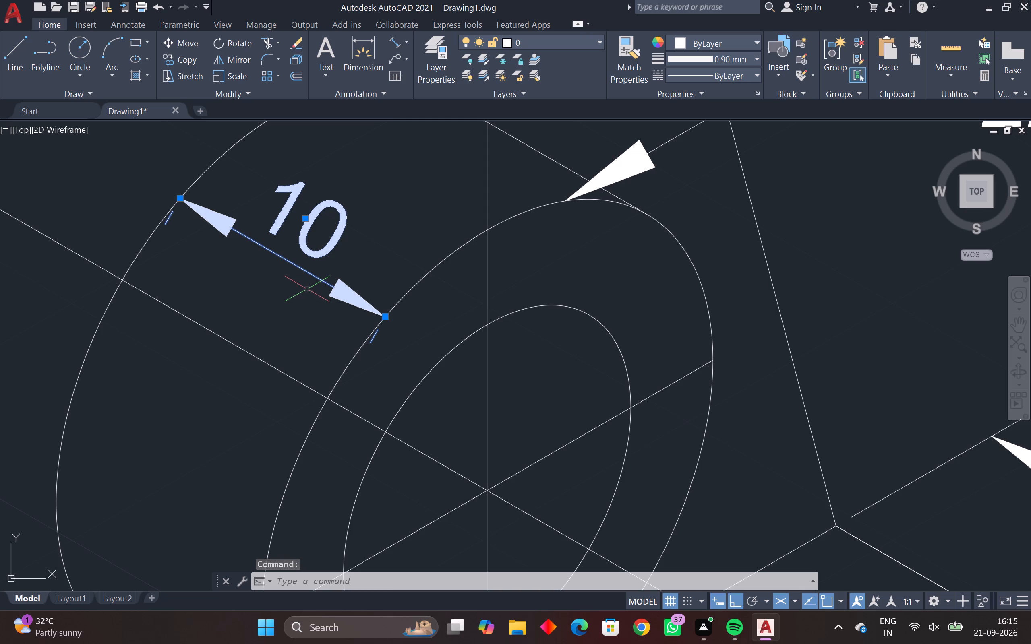
key("ctrl+1")
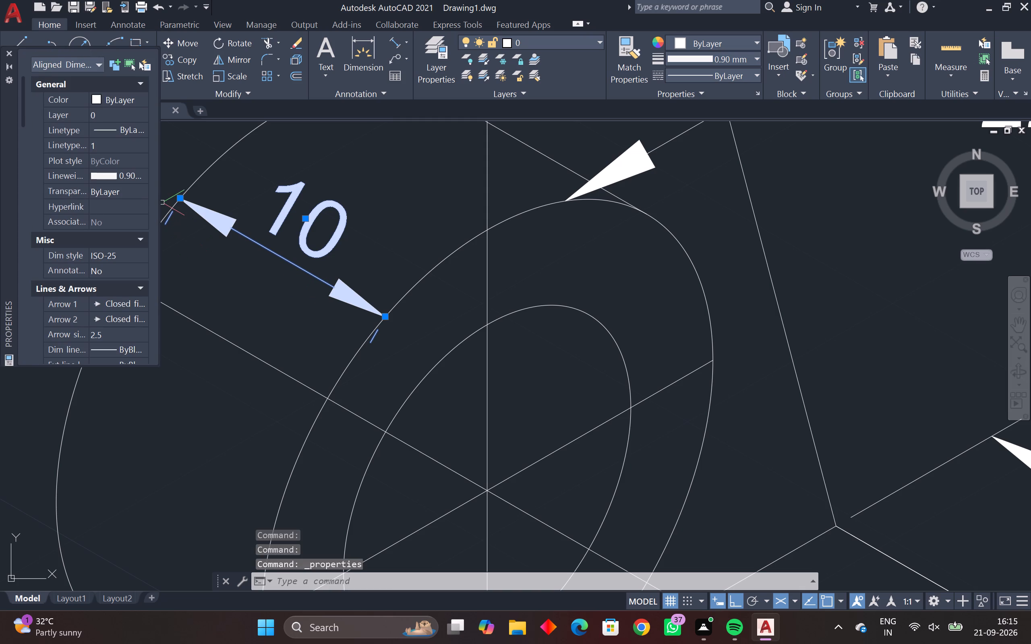
left_click(128, 175)
left_click(149, 169)
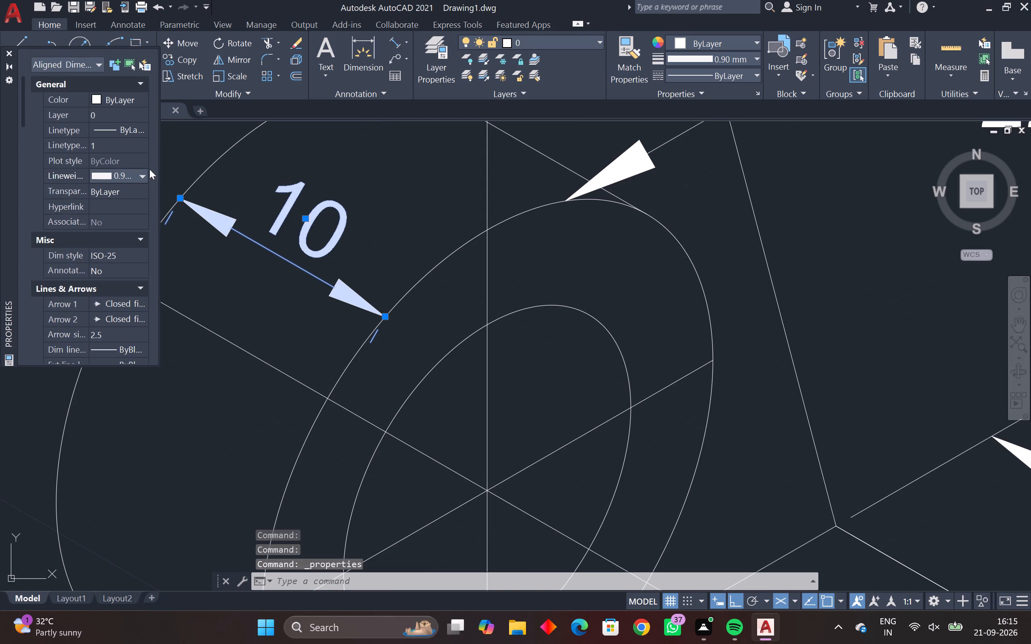
left_click(147, 176)
scroll(132, 191, "up", 6)
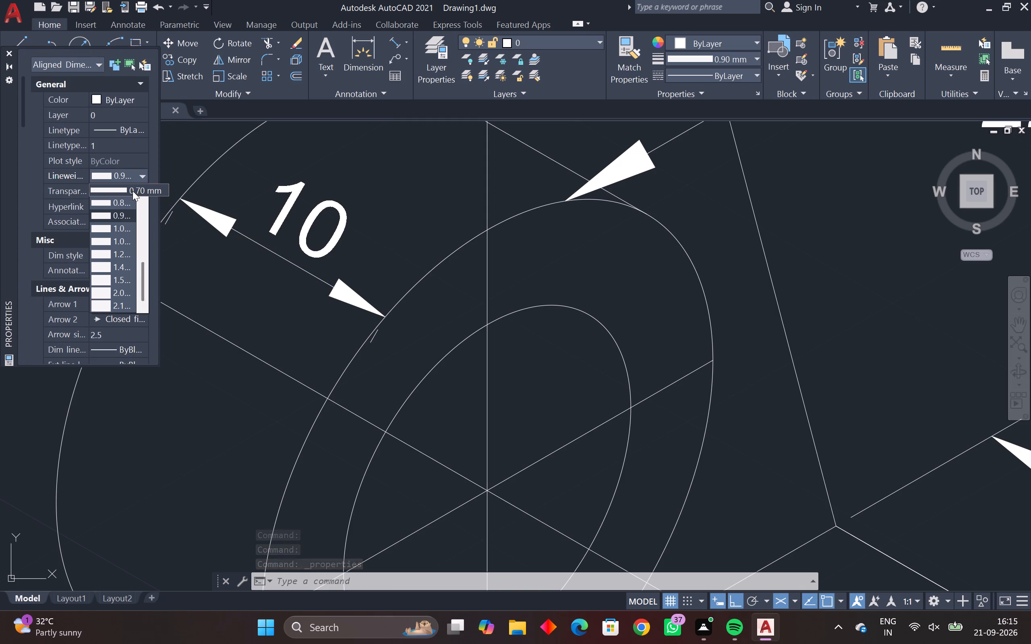
scroll(132, 191, "up", 2)
scroll(106, 246, "up", 14)
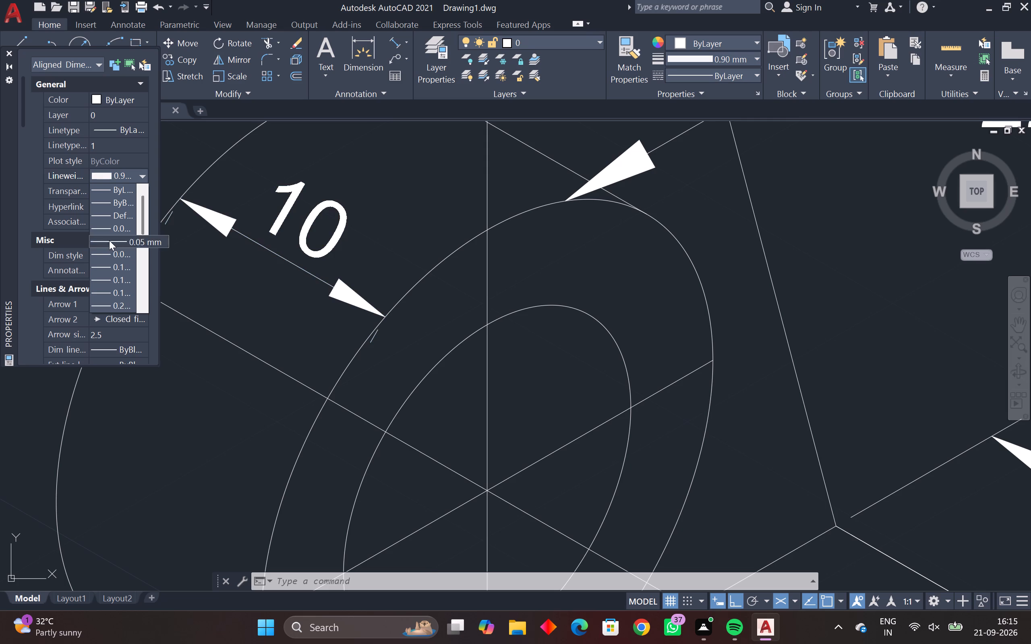
left_click(120, 192)
scroll(212, 269, "down", 1)
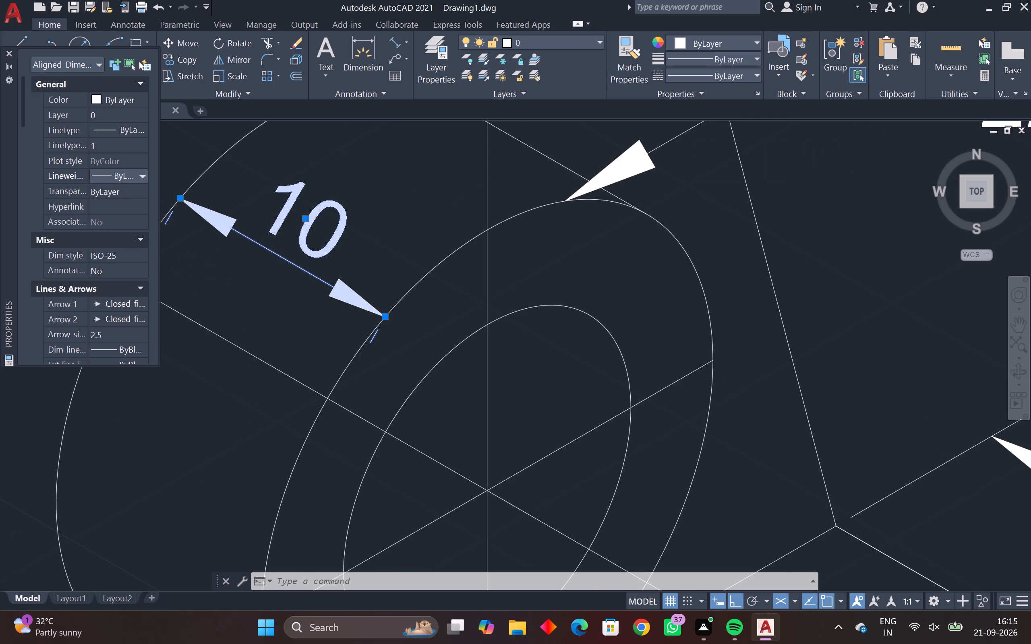
scroll(222, 268, "down", 1)
key("Escape")
key("Escape")
scroll(261, 281, "down", 2)
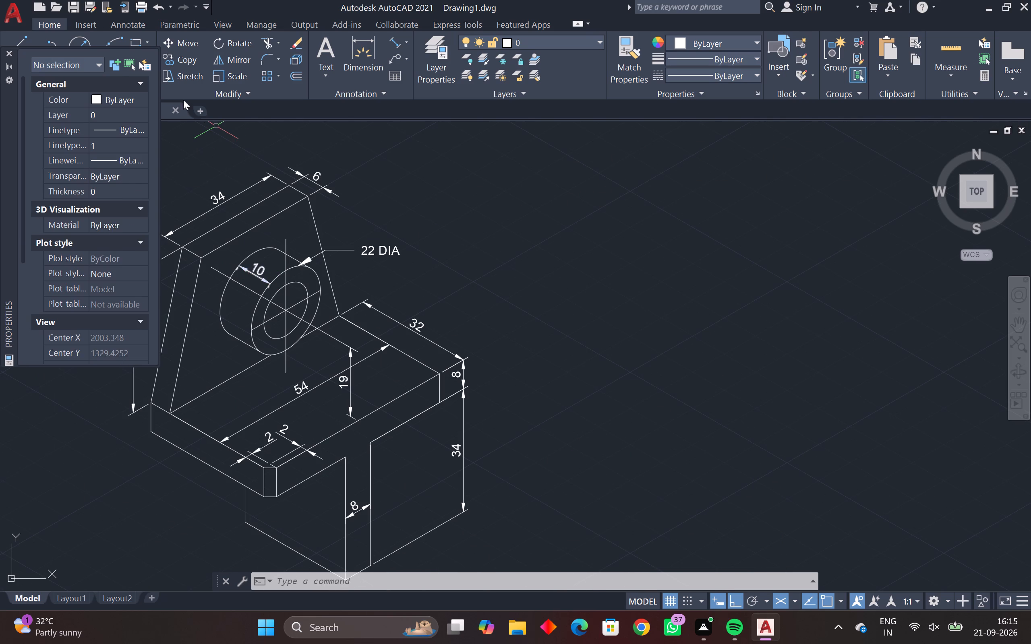
left_click(6, 54)
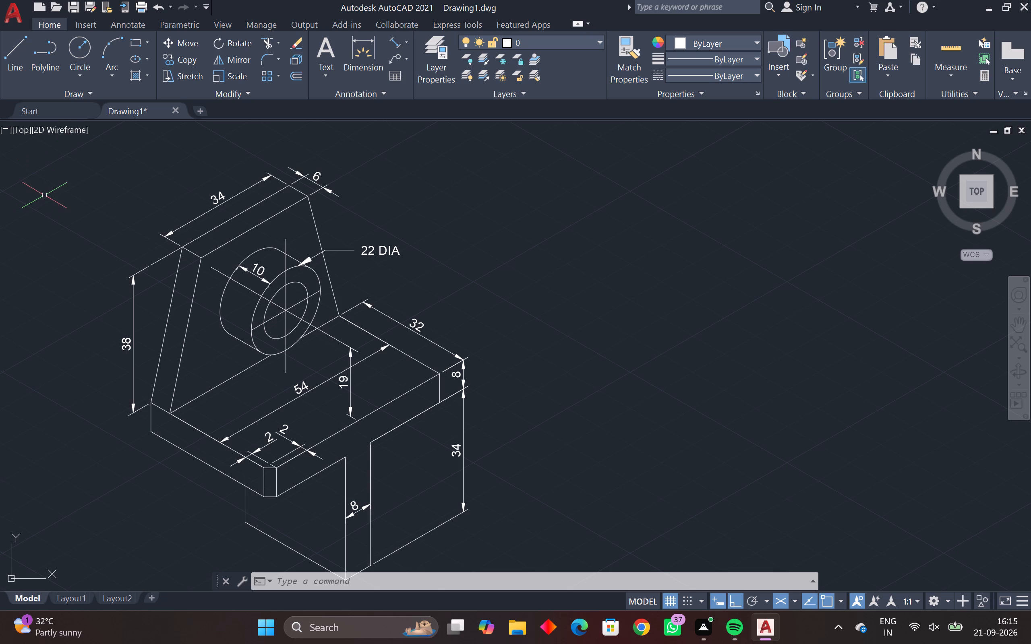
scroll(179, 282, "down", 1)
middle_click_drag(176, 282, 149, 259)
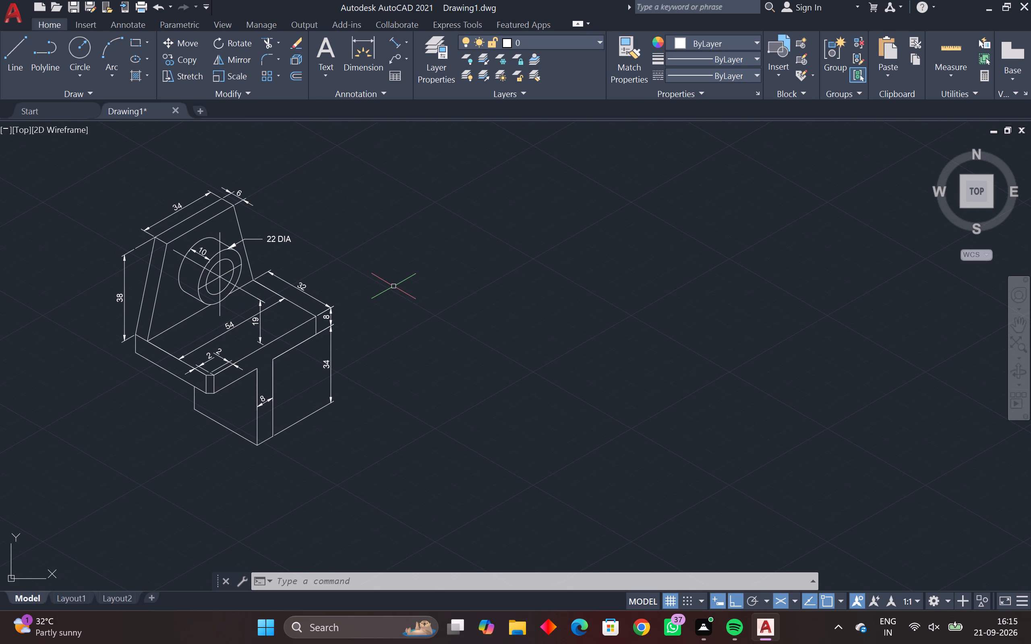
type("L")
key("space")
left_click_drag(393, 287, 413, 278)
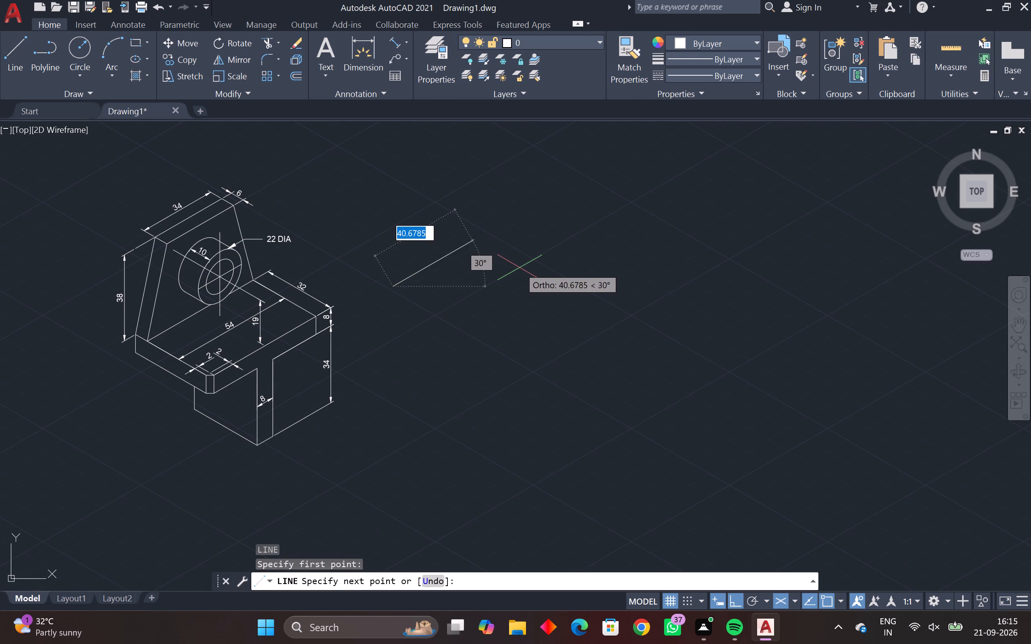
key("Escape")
Load the CENTERX2 linetype from acadiso.lin into the drawing.
left_click(739, 74)
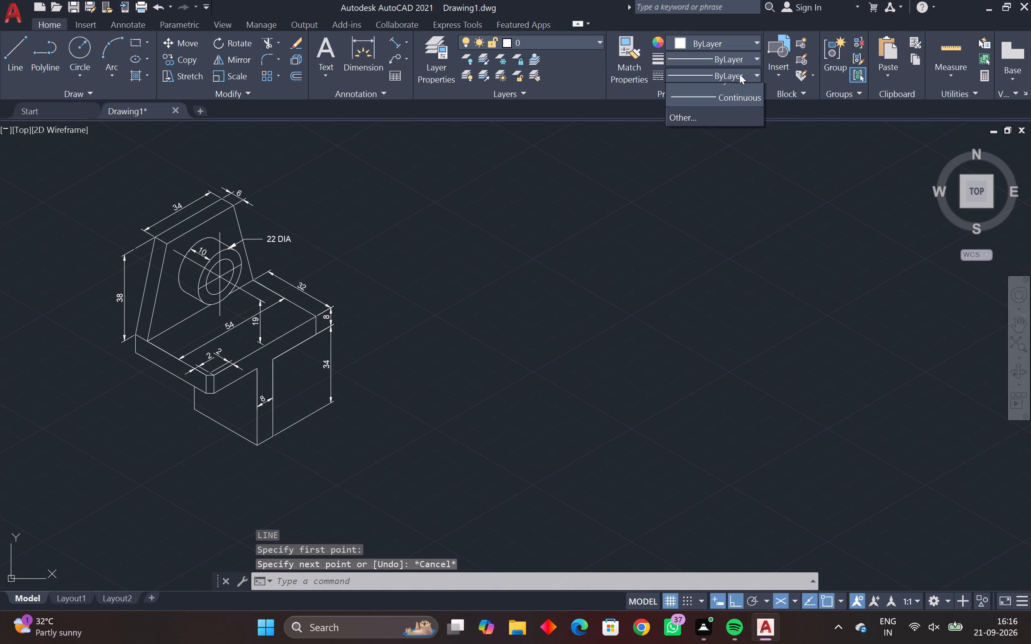
left_click(716, 151)
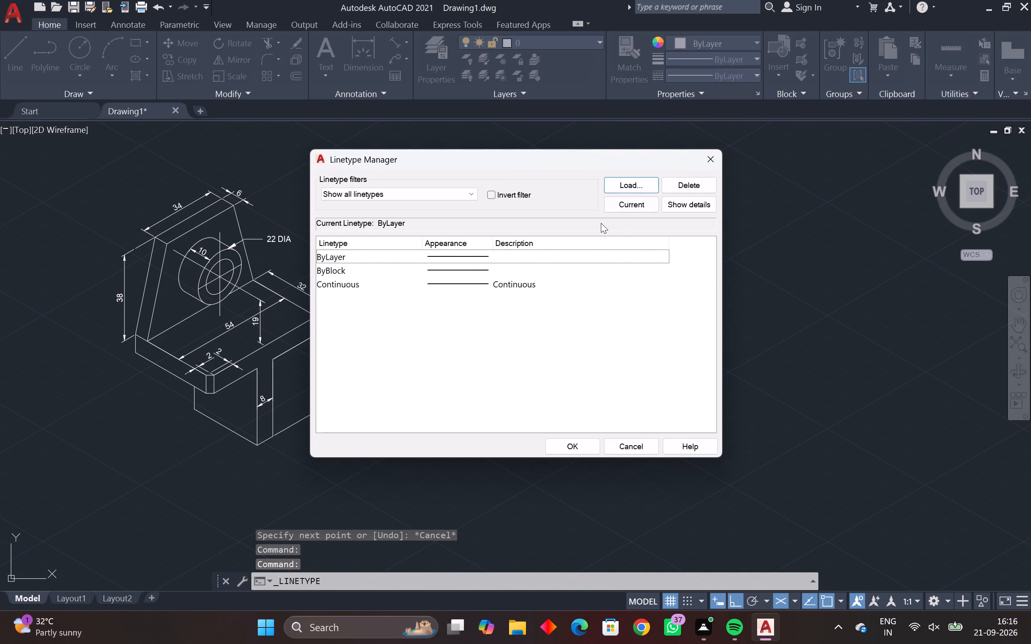
left_click(629, 181)
scroll(512, 309, "down", 6)
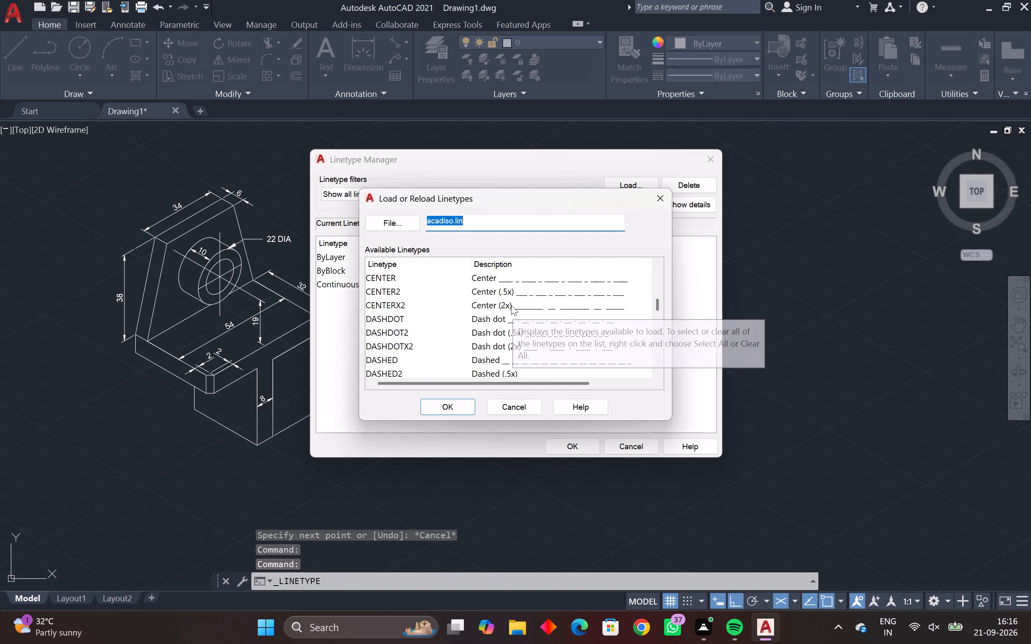
scroll(511, 305, "down", 3)
scroll(513, 313, "up", 3)
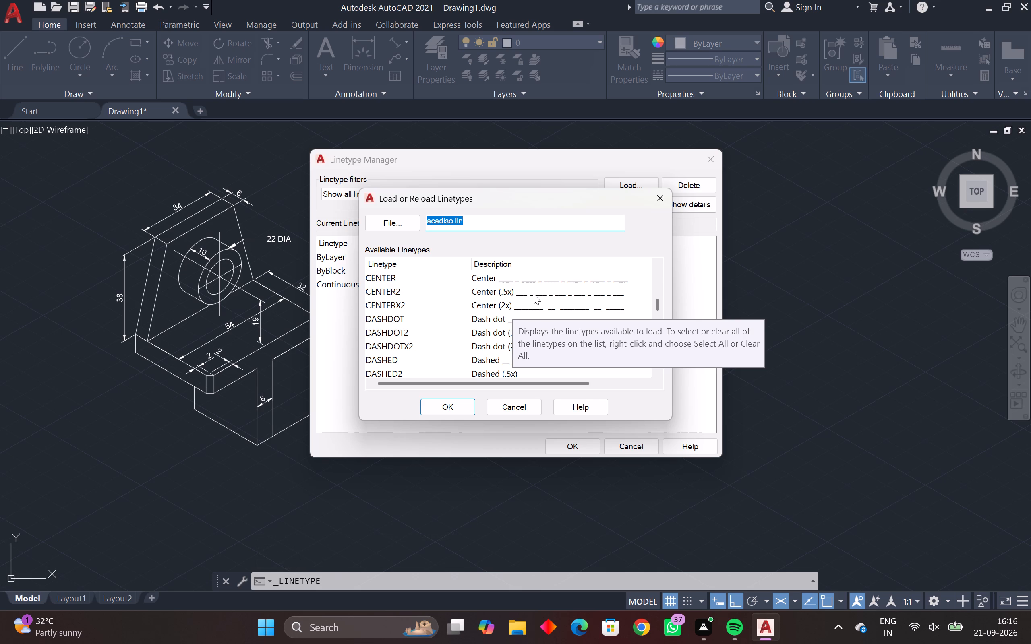
scroll(534, 294, "down", 1)
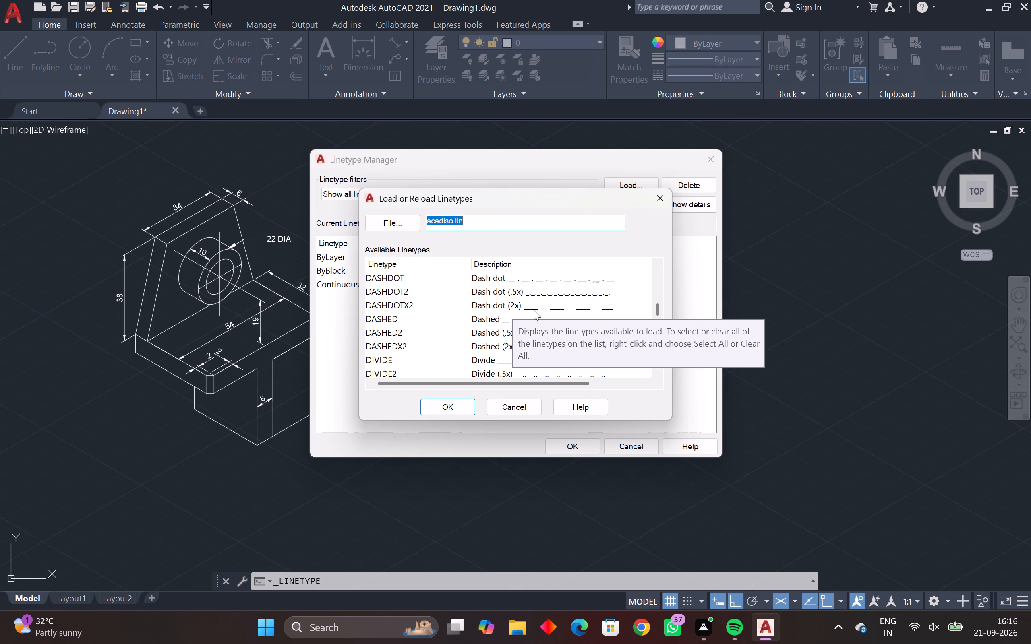
scroll(548, 292, "up", 1)
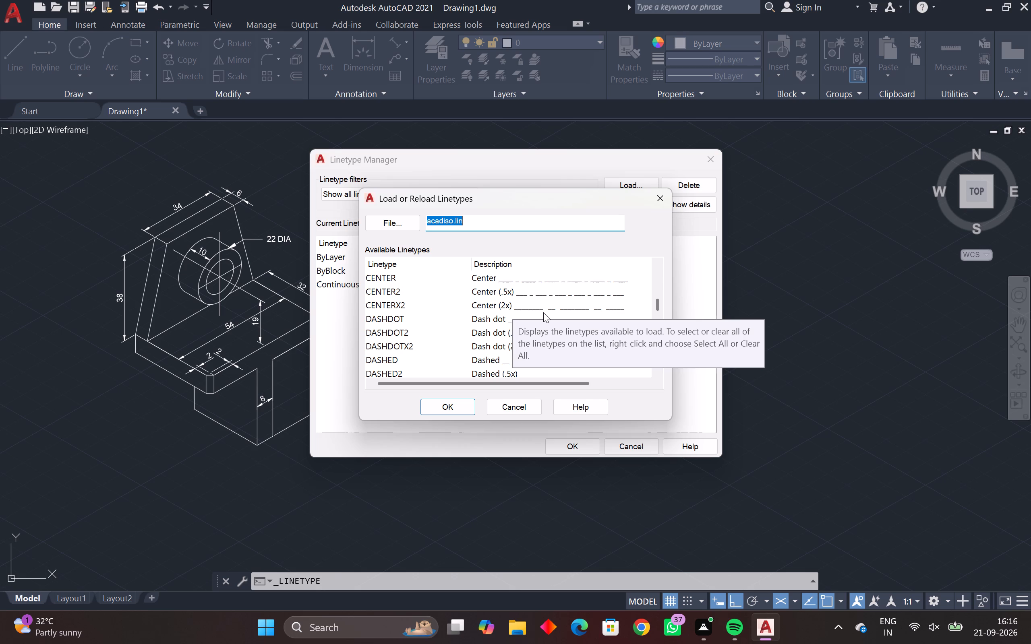
left_click(542, 310)
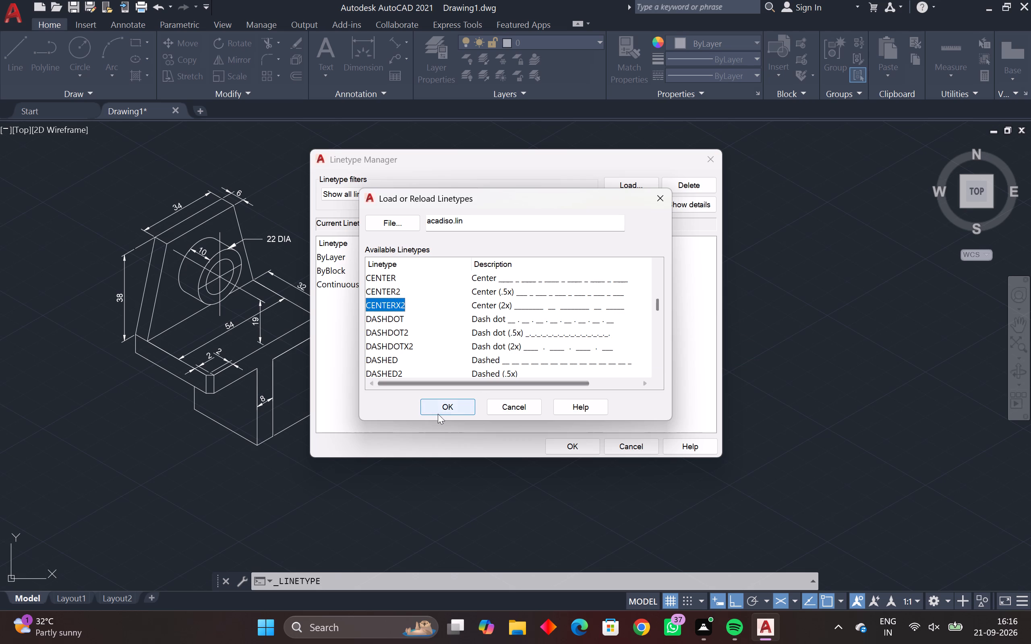
left_click(438, 414)
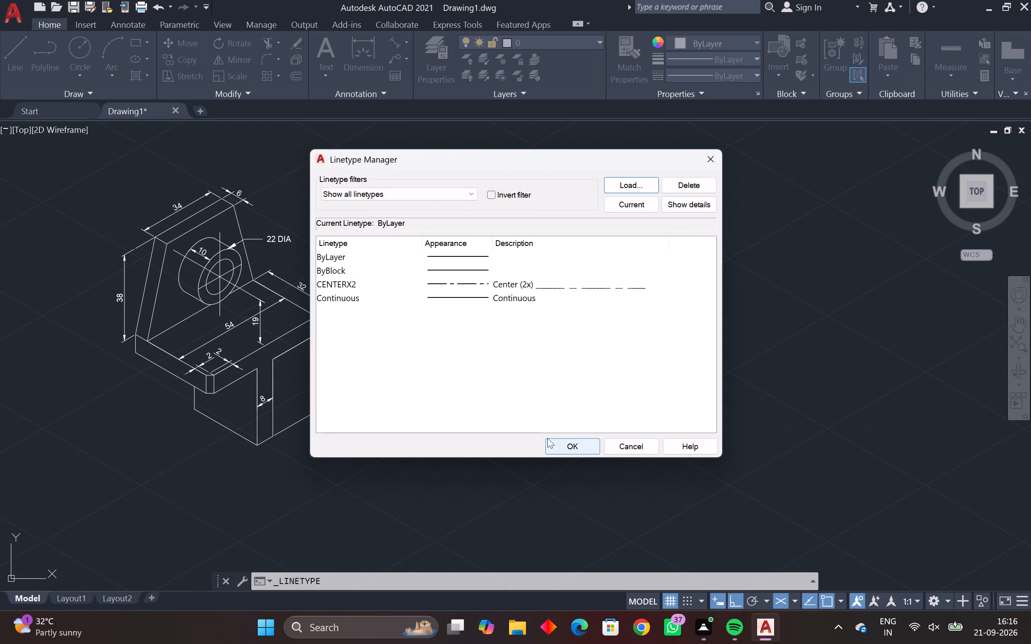
left_click(550, 441)
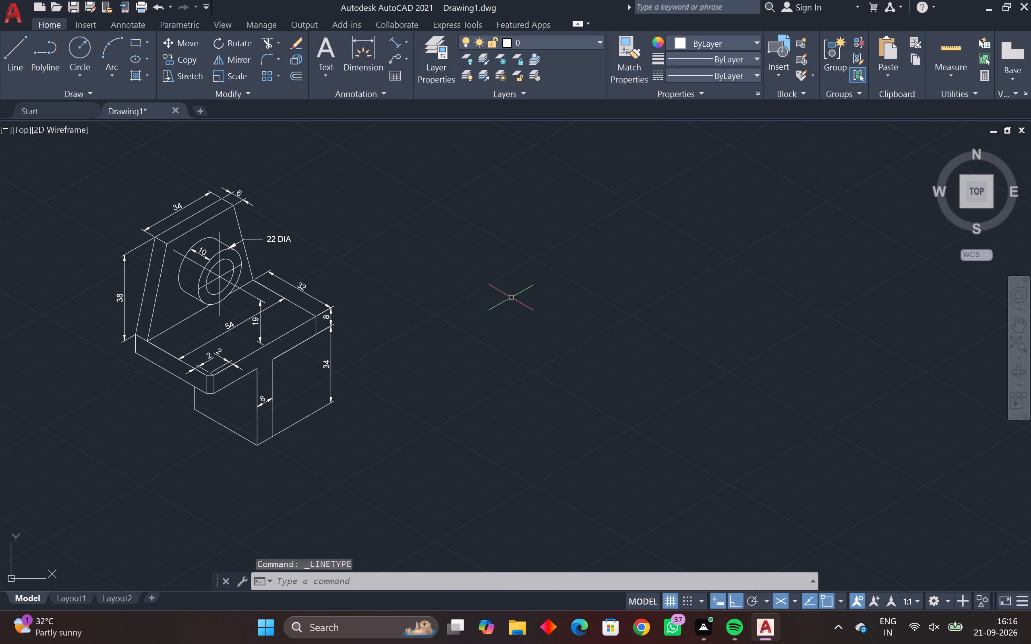
Draw a sample line at 30° in the empty space beside the part, with CENTERX2 as the current linetype.
type("L")
key("space")
left_click_drag(511, 297, 534, 297)
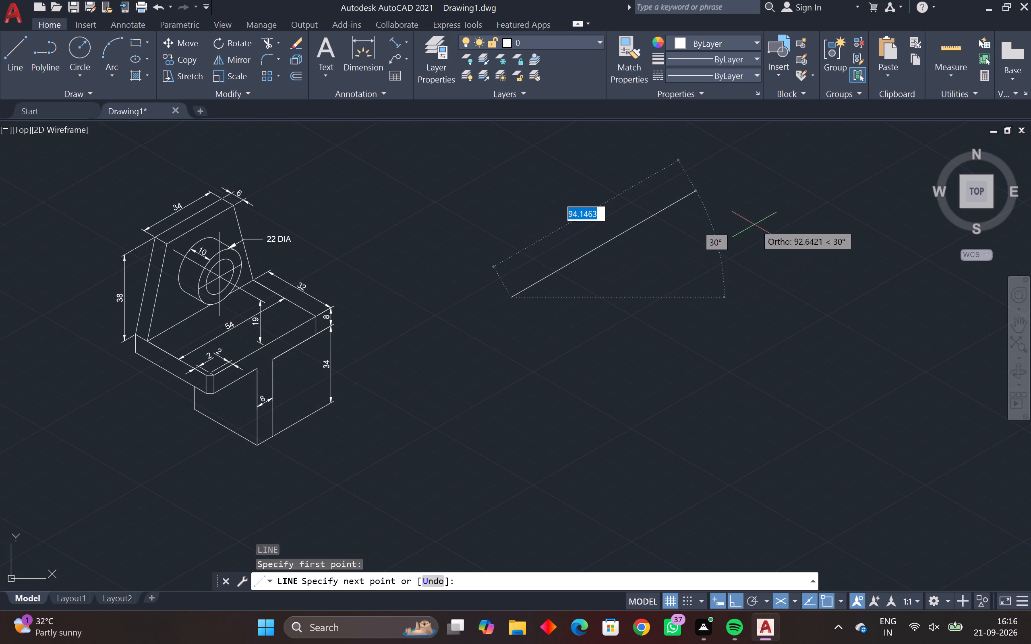
left_click(728, 78)
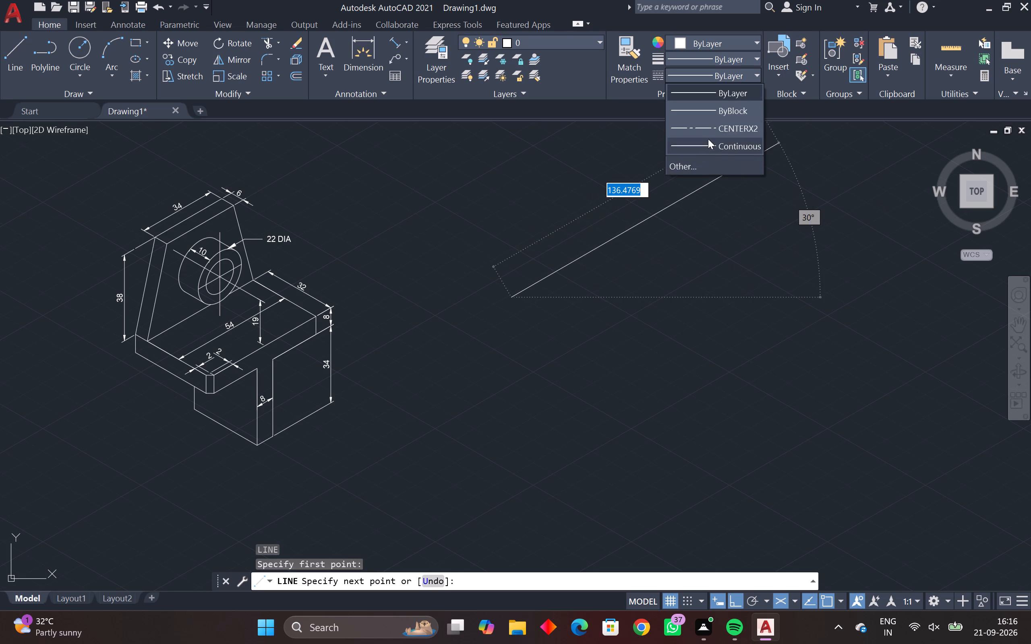
left_click(710, 126)
left_click(775, 214)
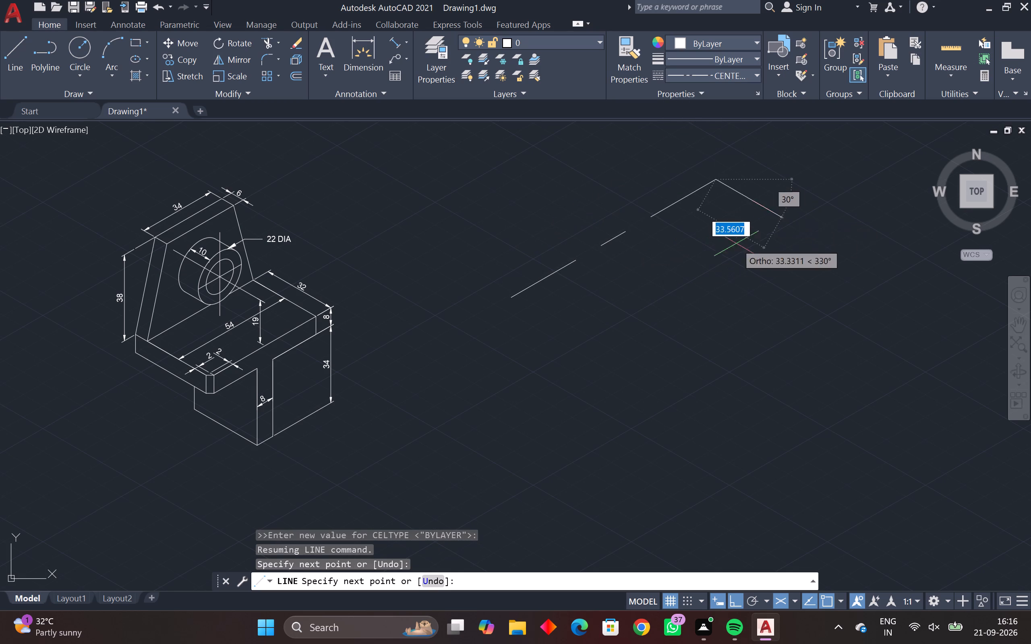
key("space")
Match the sample line's properties onto the boss's vertical centre line and its 330° axis line.
left_click_drag(614, 294, 590, 279)
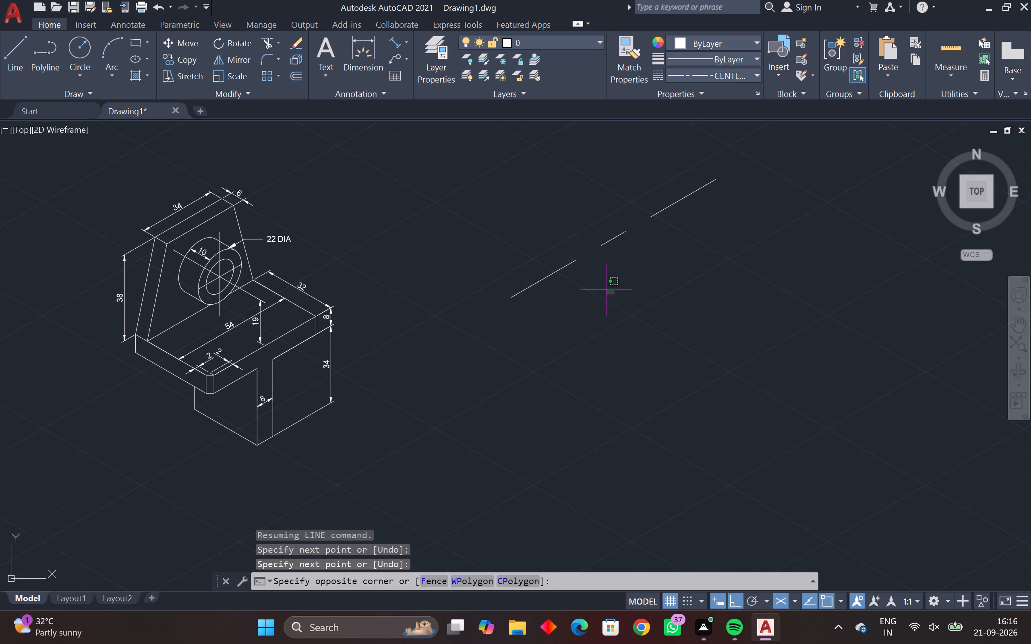
left_click_drag(590, 279, 582, 275)
left_click(512, 256)
left_click(623, 57)
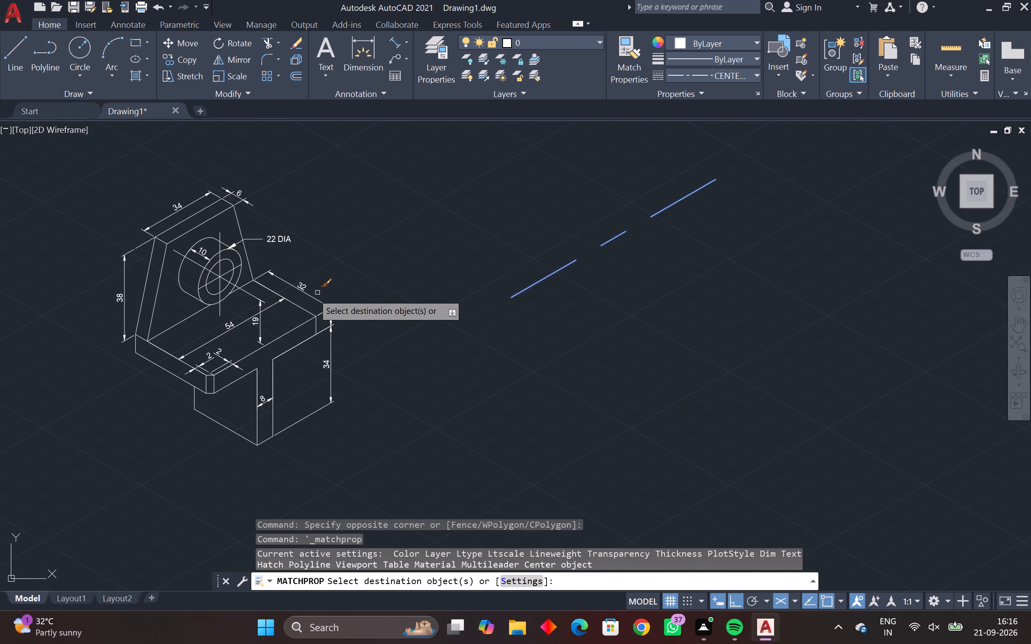
scroll(217, 291, "up", 2)
left_click(224, 273)
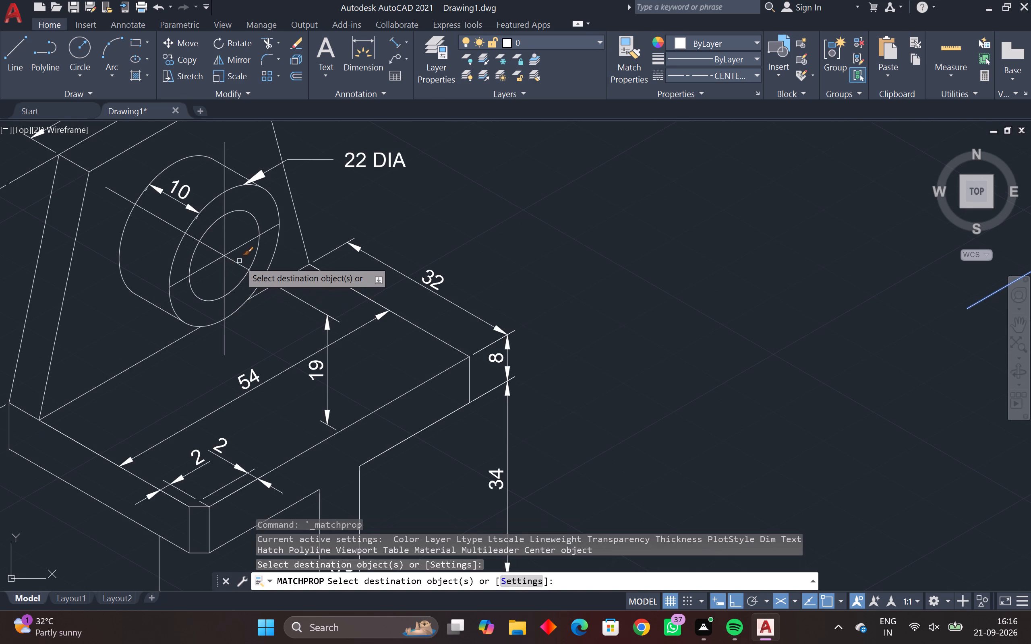
left_click(239, 261)
left_click(236, 270)
scroll(280, 270, "down", 3)
scroll(467, 287, "down", 1)
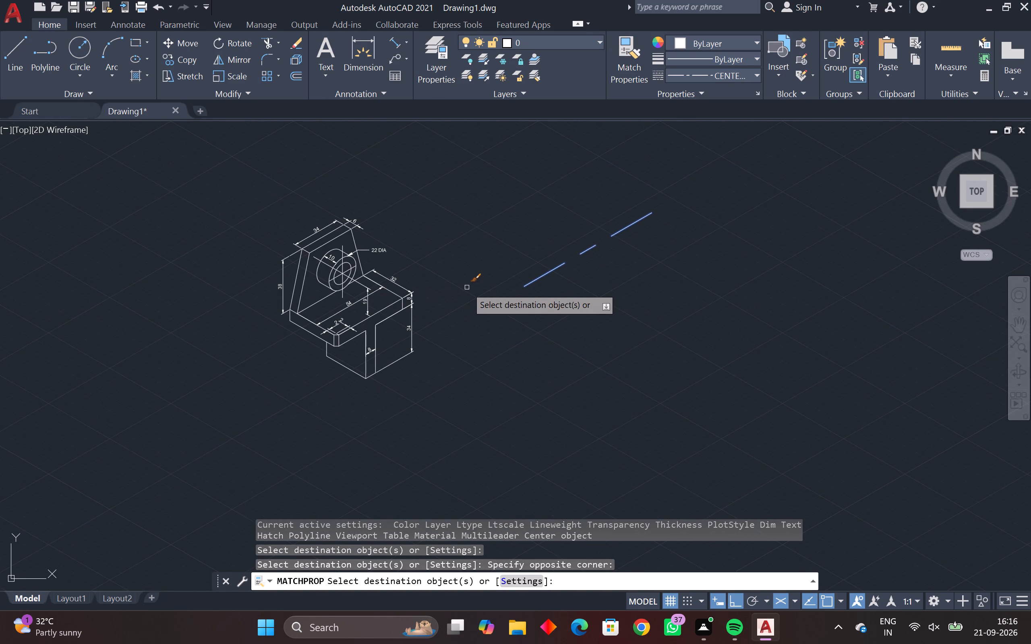
key("Escape")
Delete the CENTERX2 sample line from the empty space beside the part.
left_click_drag(569, 222, 566, 244)
left_click(536, 292)
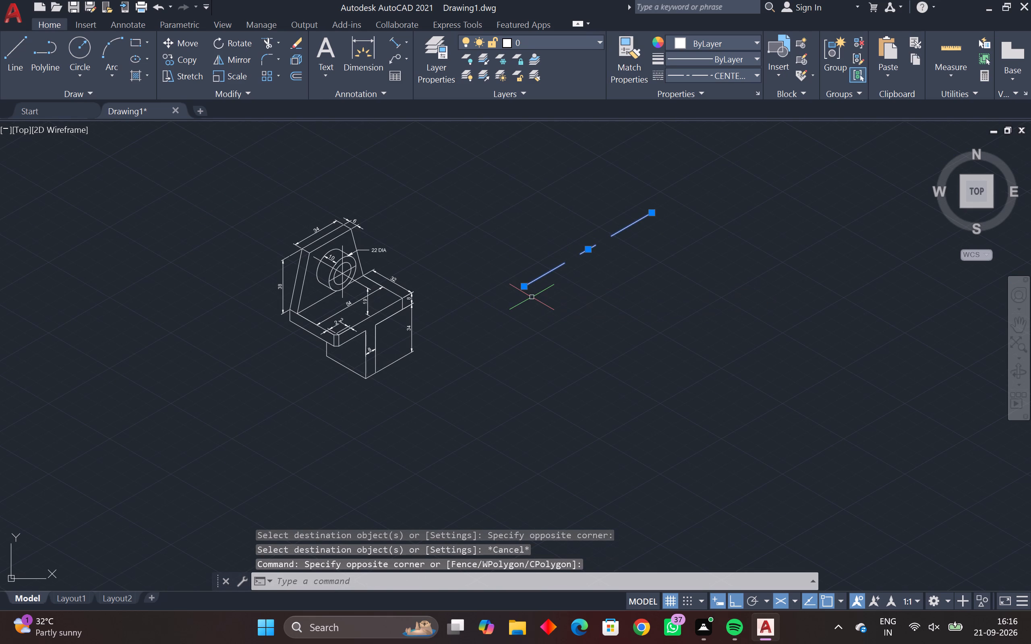
key("Delete")
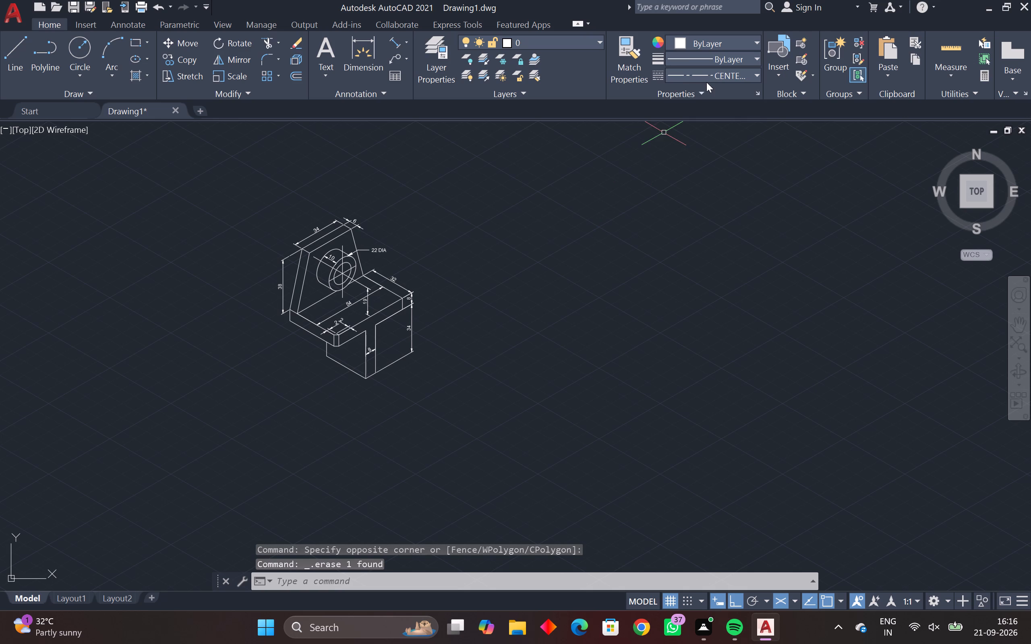
Load the ACAD_ISO08W100 long-dash short-dash linetype from acadiso.lin into the drawing.
left_click(706, 82)
left_click(714, 164)
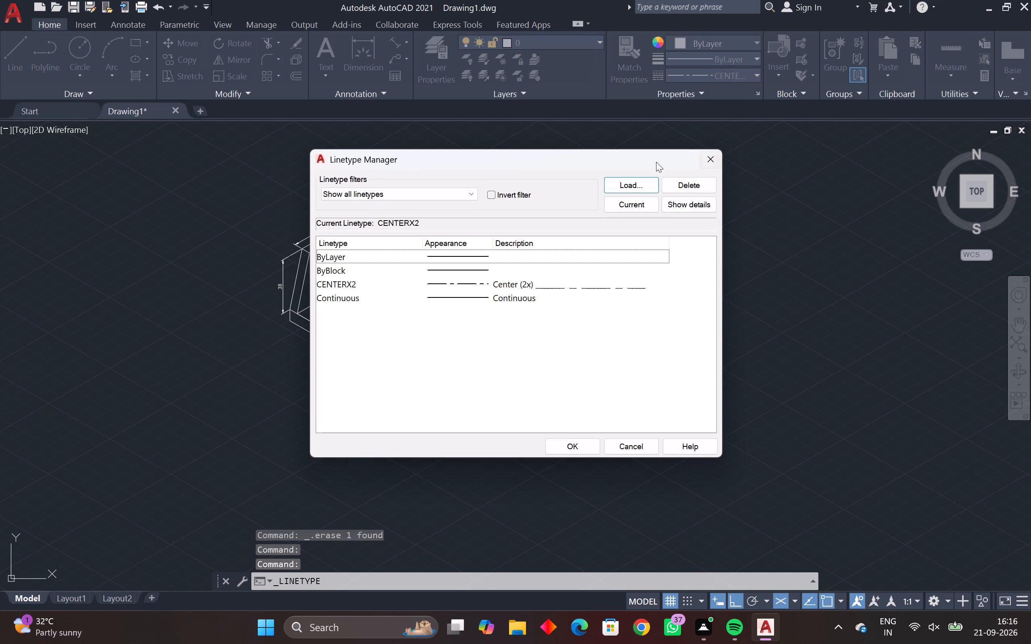
left_click(626, 185)
scroll(527, 270, "down", 6)
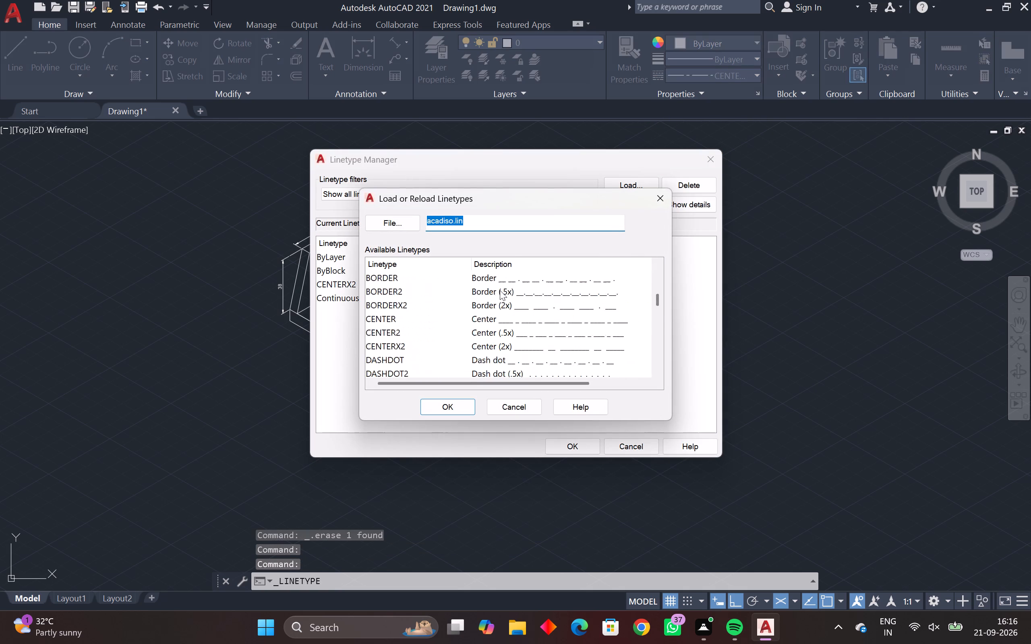
scroll(500, 290, "down", 9)
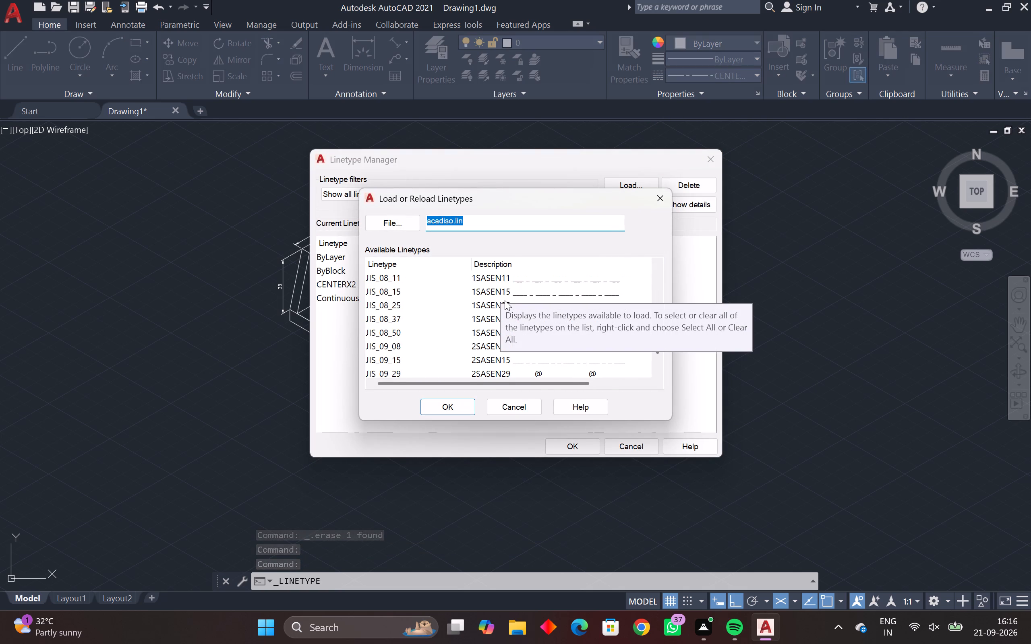
scroll(522, 298, "up", 2)
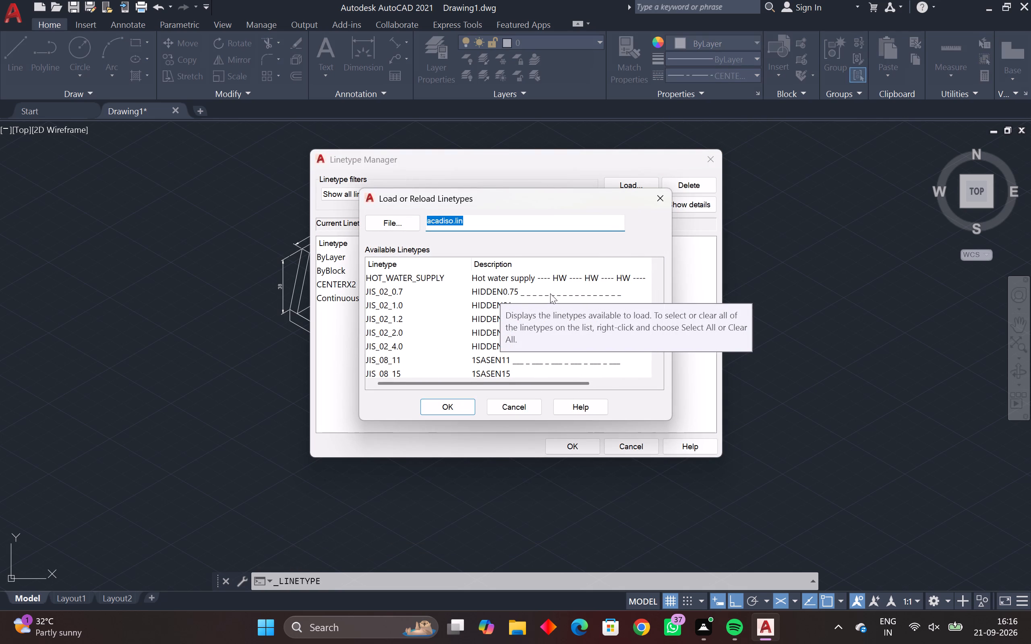
scroll(555, 291, "up", 3)
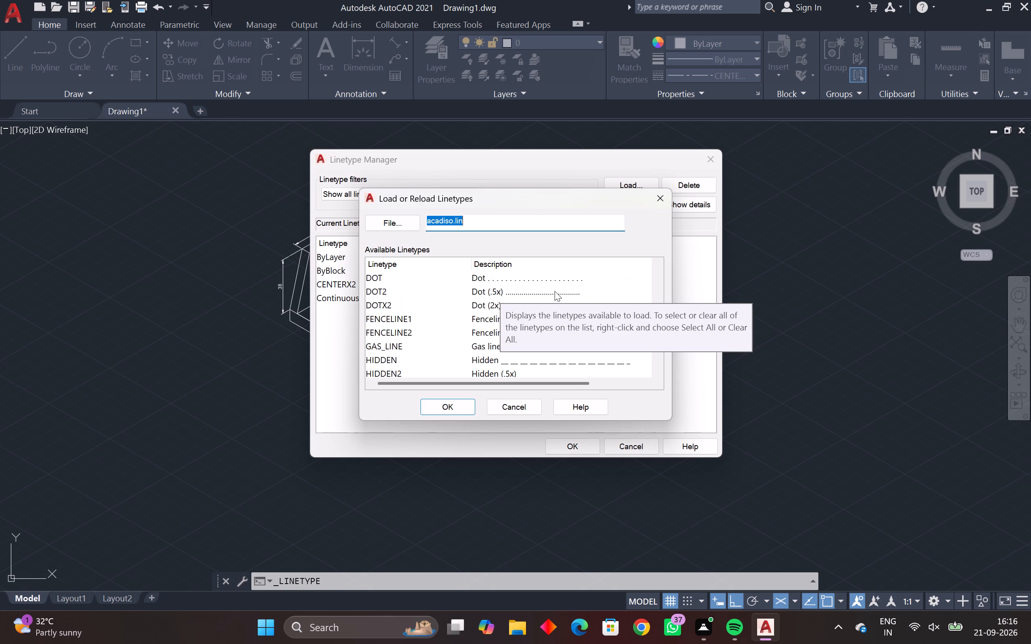
scroll(555, 291, "up", 5)
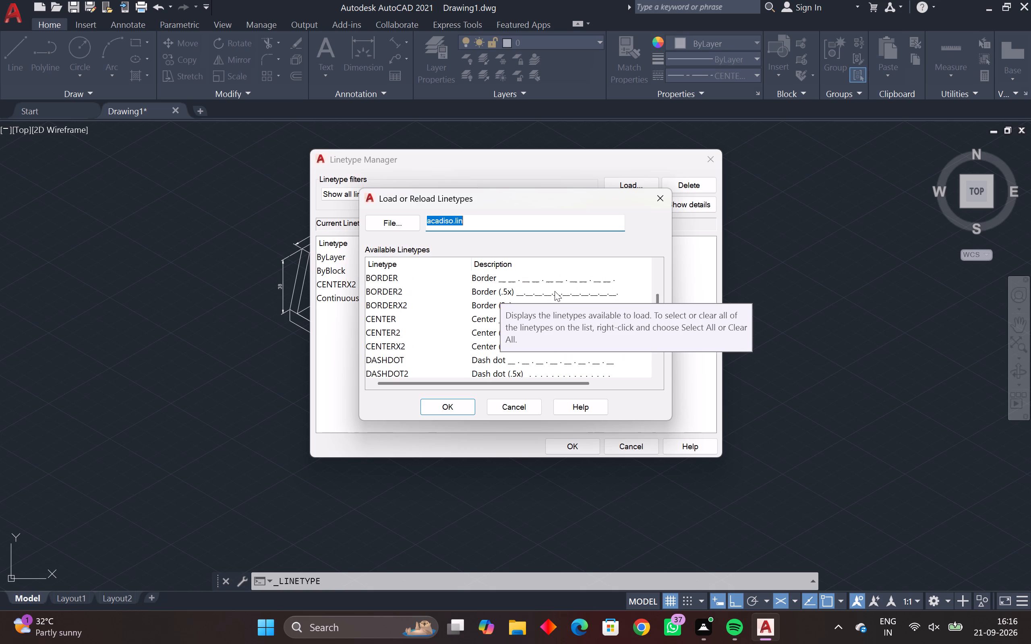
scroll(555, 291, "down", 2)
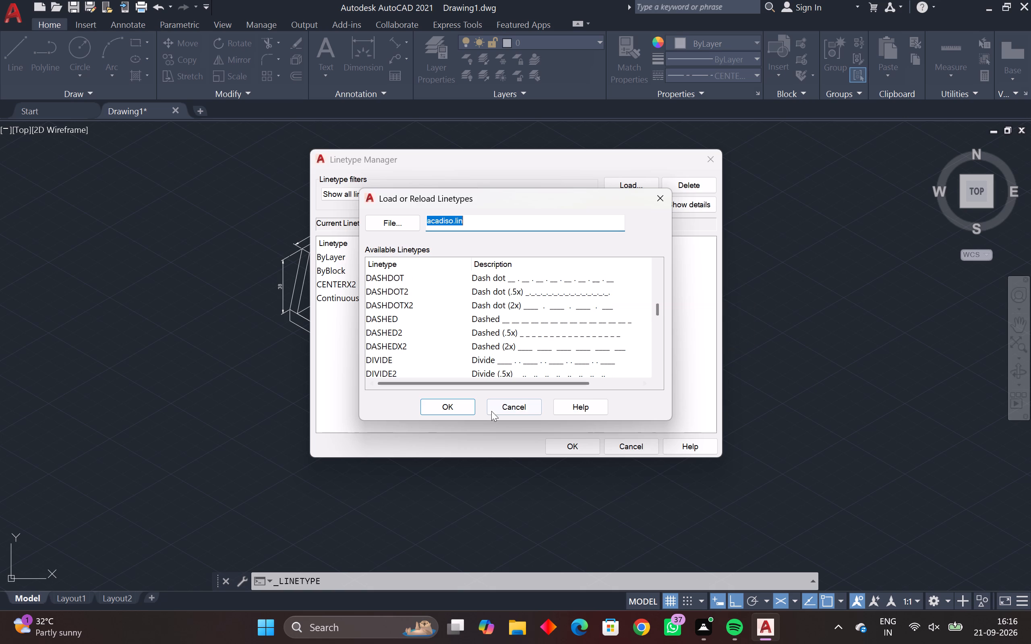
scroll(577, 359, "up", 1)
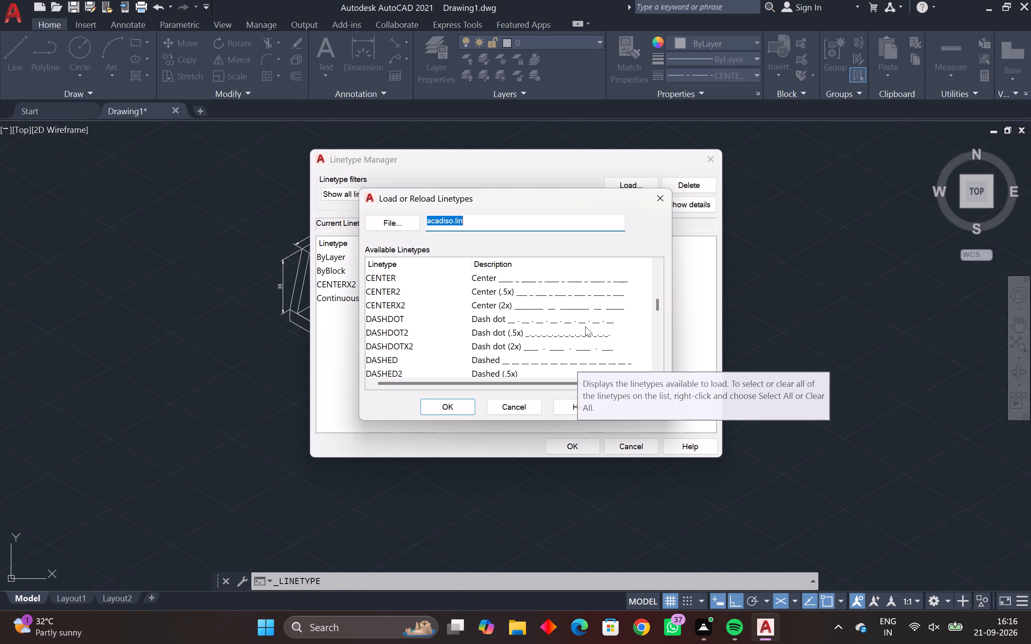
scroll(555, 313, "up", 2)
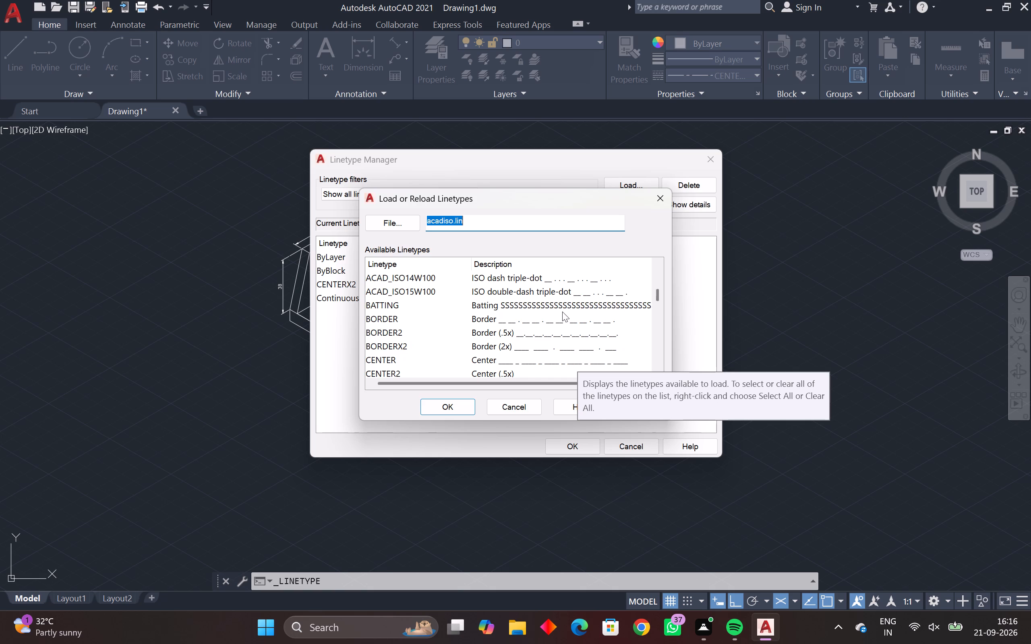
scroll(562, 312, "up", 4)
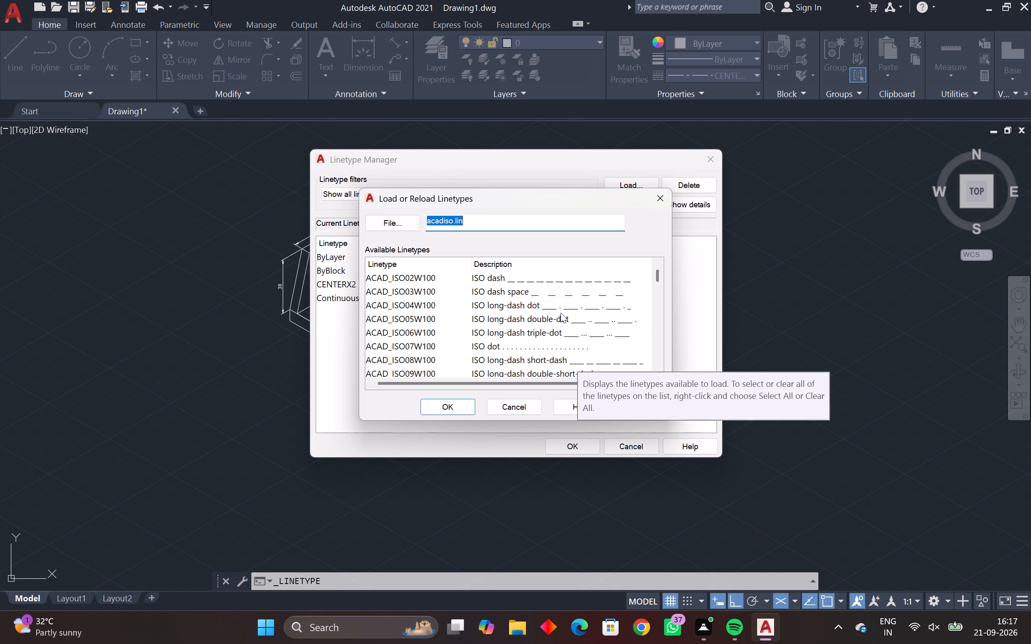
scroll(561, 313, "down", 1)
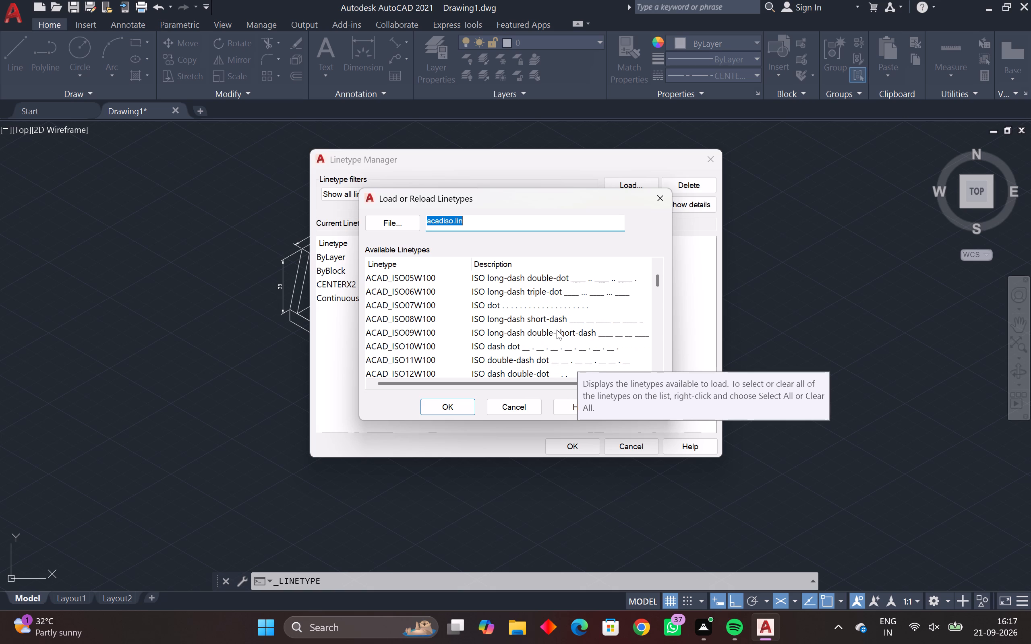
left_click(585, 320)
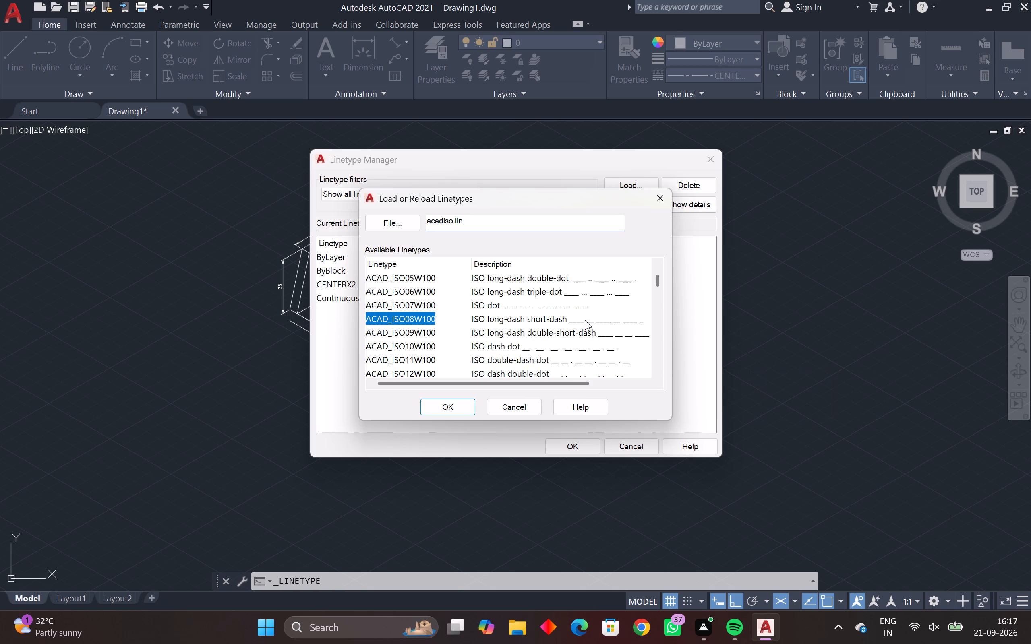
left_click(444, 411)
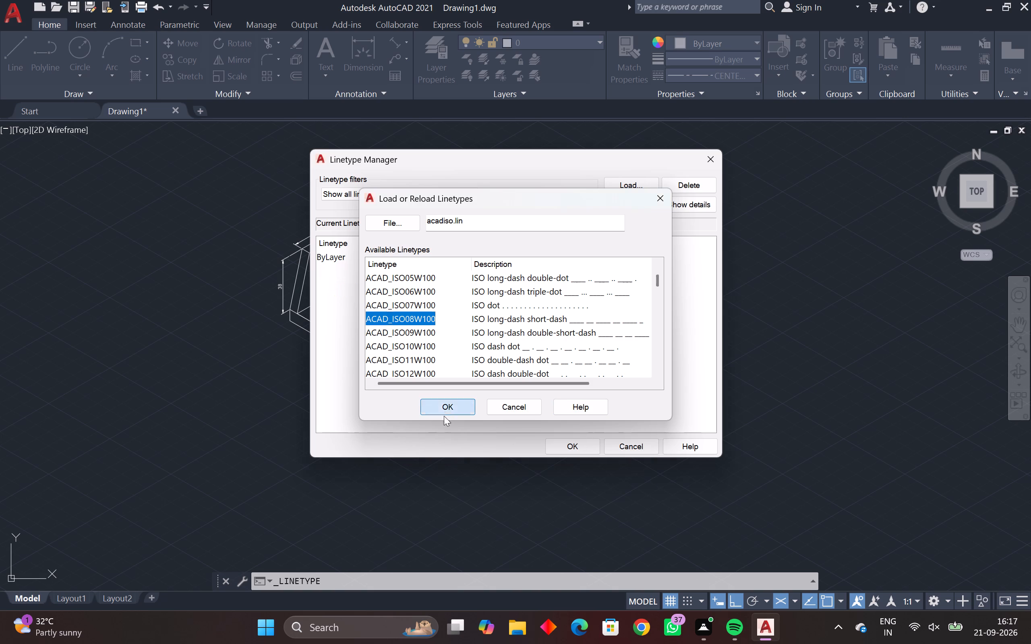
left_click(573, 450)
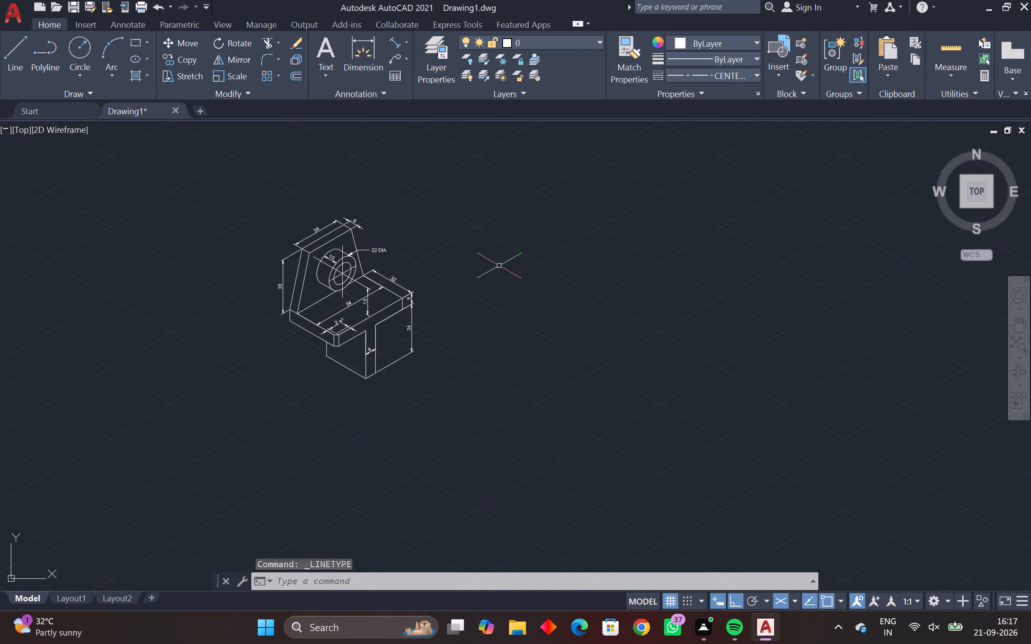
Draw a new sample line at 30° in the empty space beside the part, with ACAD_ISO08W100 as the current linetype.
left_click(752, 75)
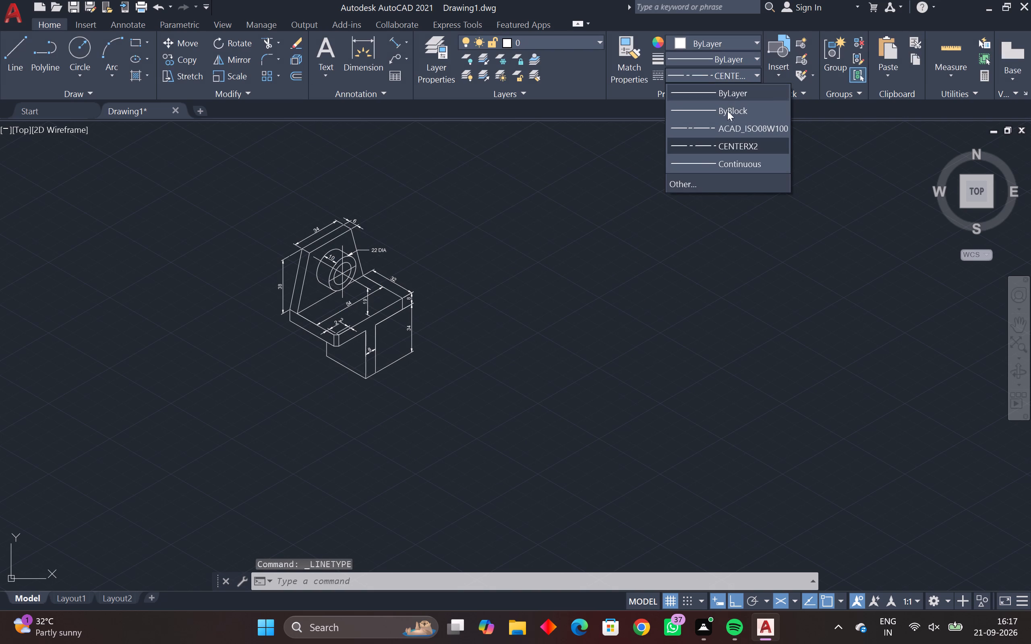
left_click(720, 130)
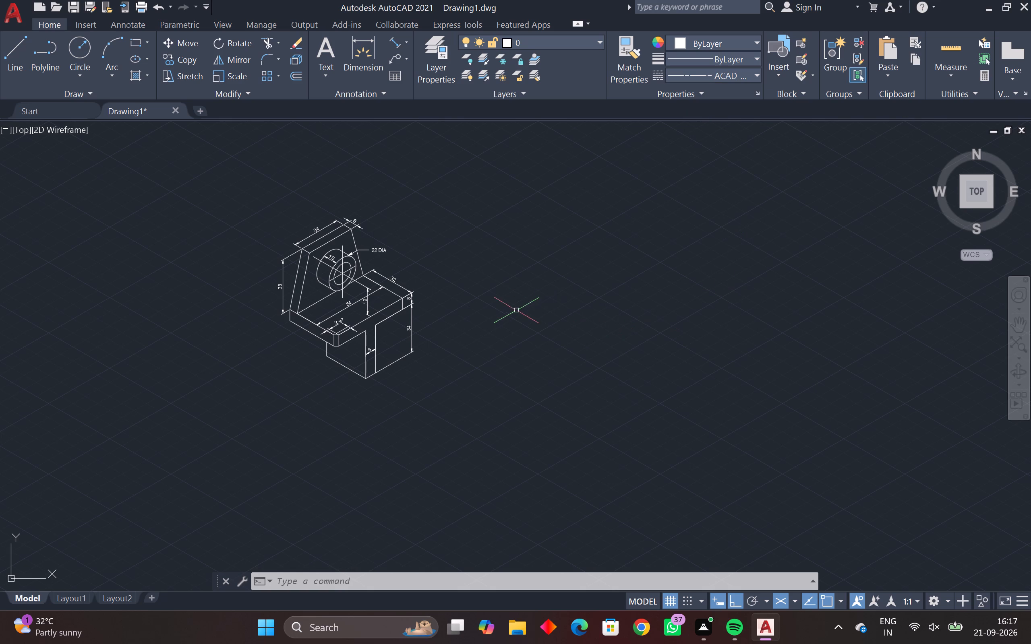
type("L")
key("space")
left_click_drag(551, 314, 569, 311)
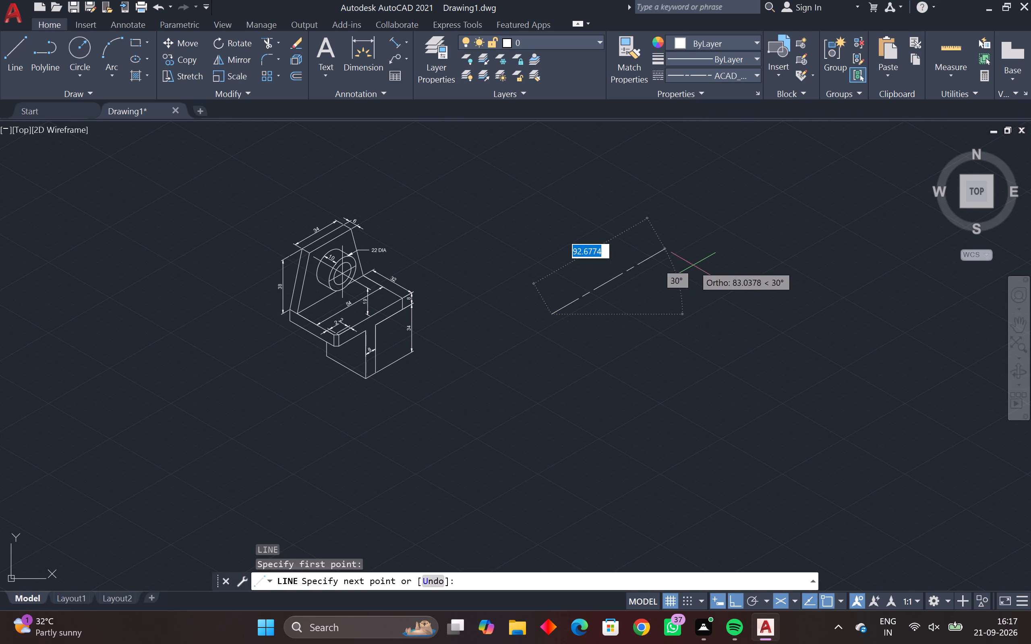
left_click(705, 258)
key("Escape")
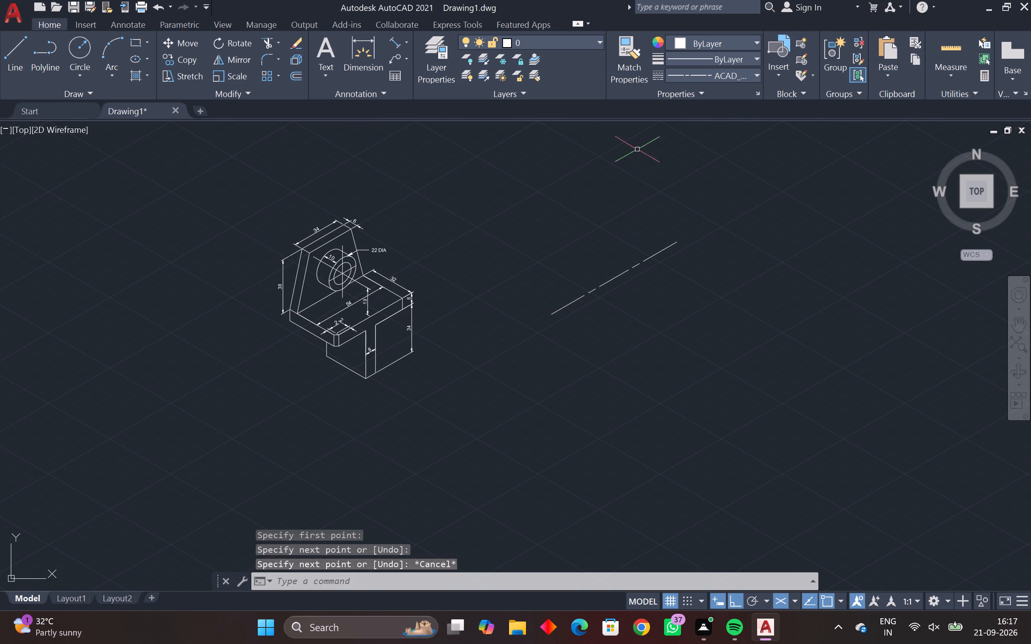
Match the ACAD_ISO08W100 sample line's properties onto the boss's vertical centre line, 30° centre line and 330° axis line.
left_click_drag(637, 261, 612, 304)
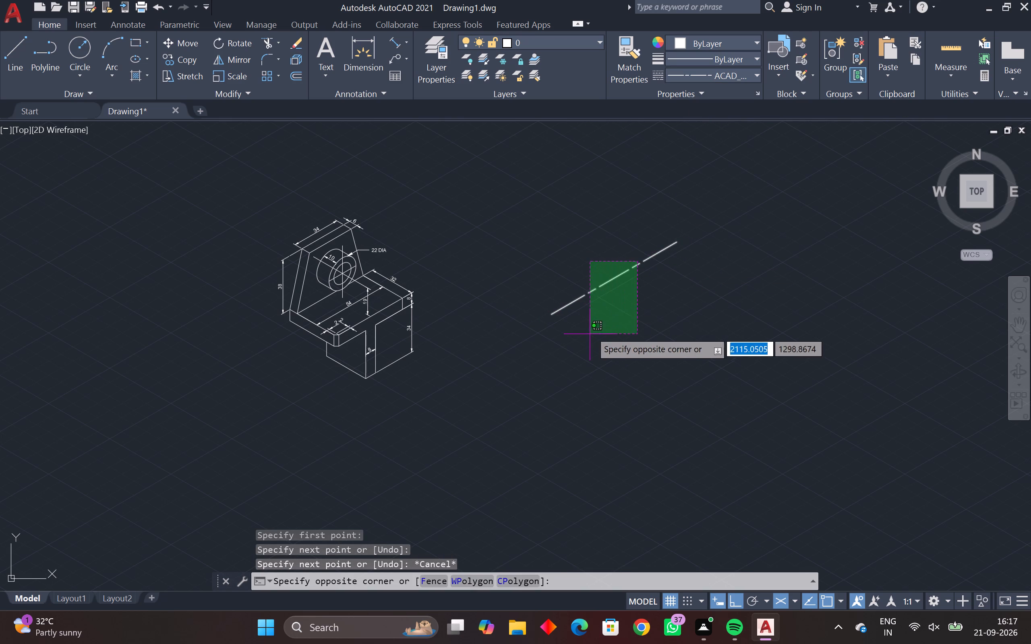
left_click(608, 308)
left_click(621, 45)
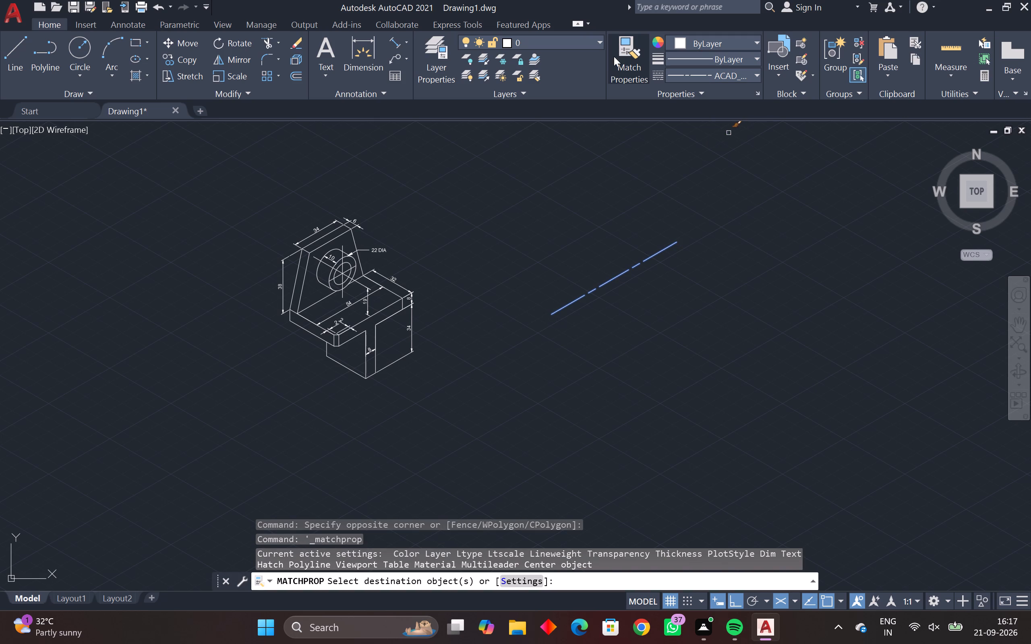
scroll(329, 318, "up", 3)
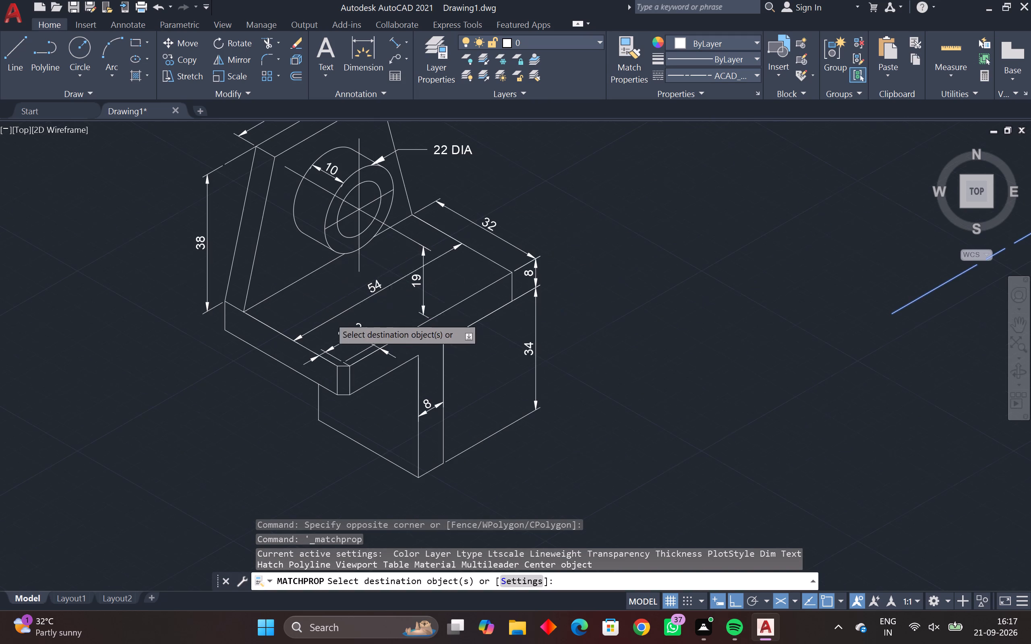
left_click(358, 222)
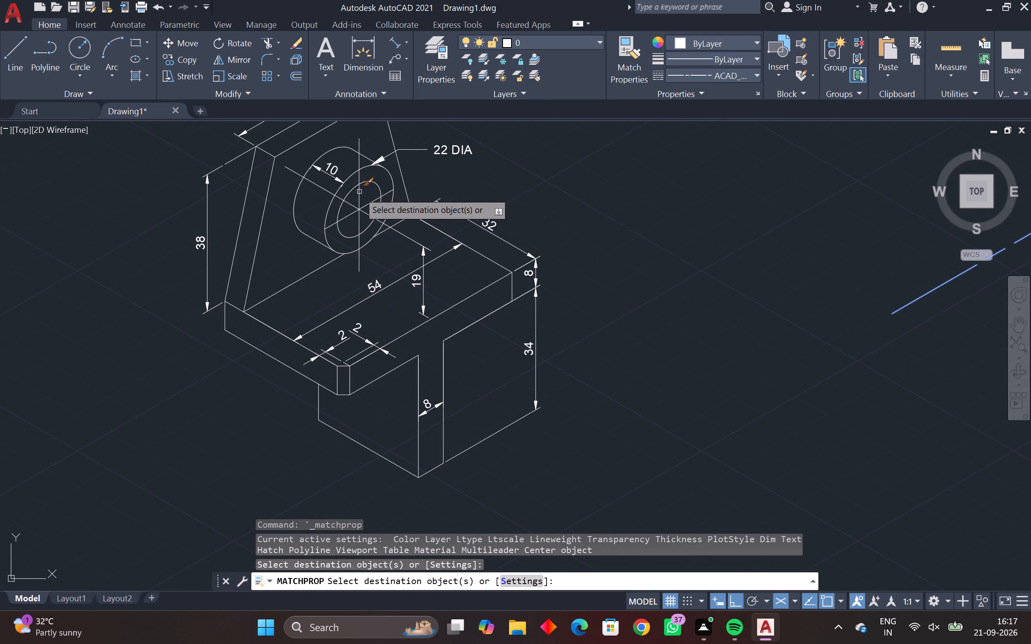
left_click(359, 192)
left_click(352, 214)
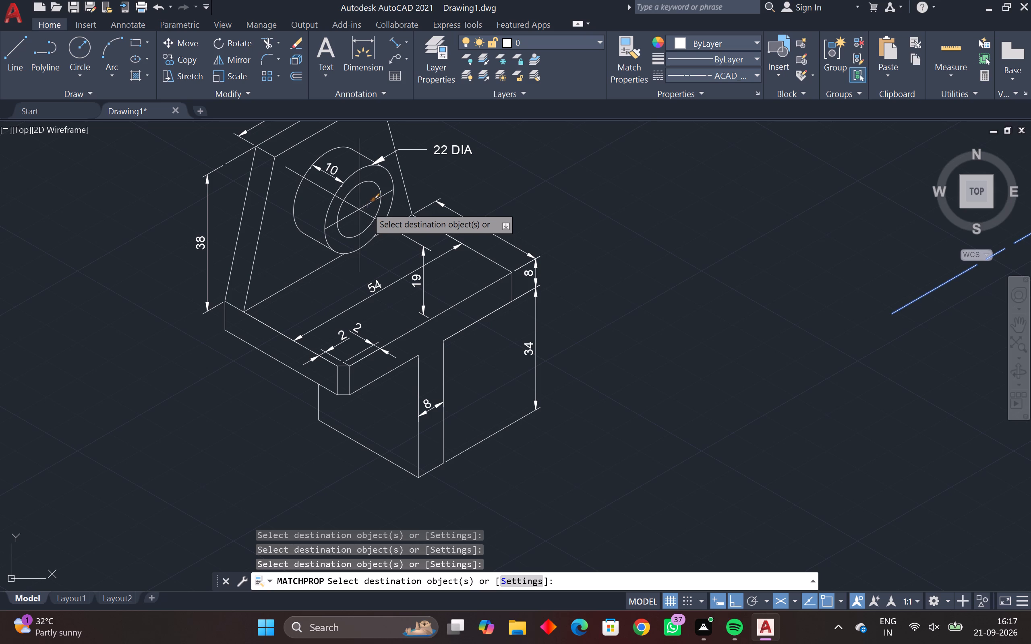
left_click(371, 202)
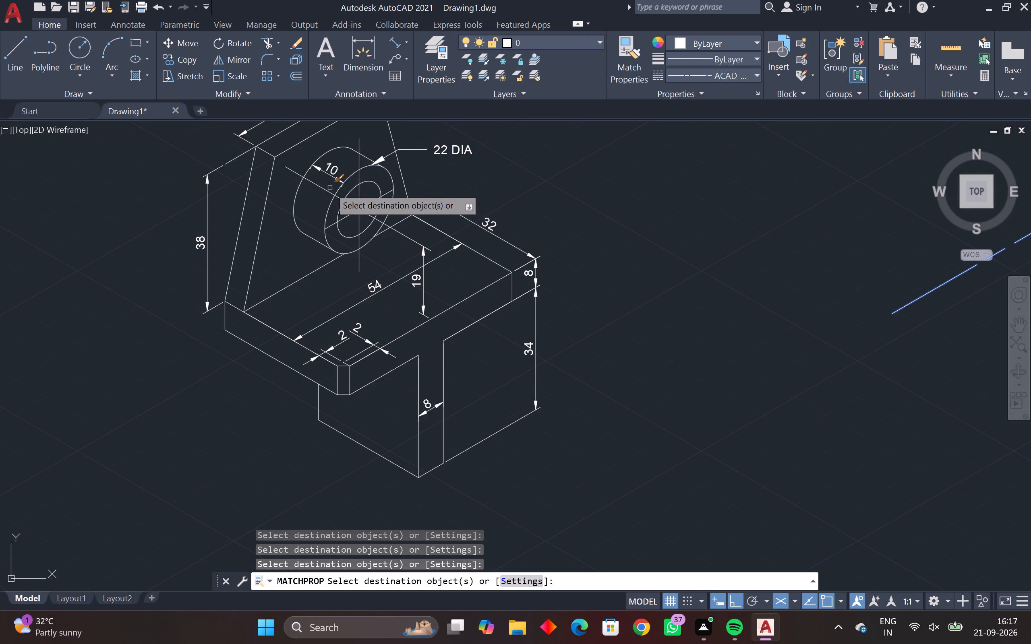
left_click(328, 188)
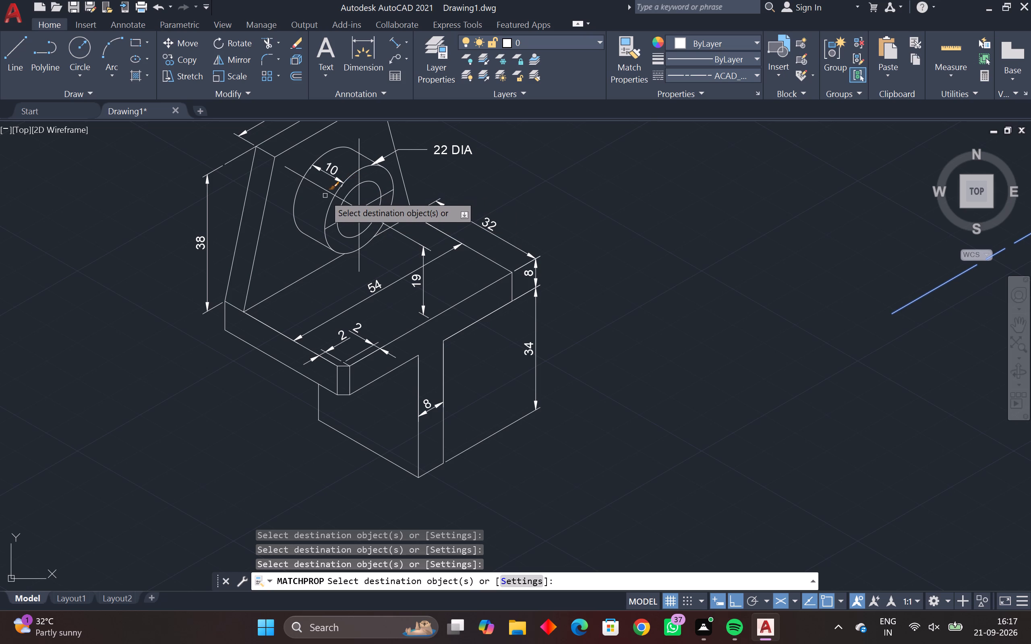
left_click(329, 190)
left_click_drag(331, 188, 323, 199)
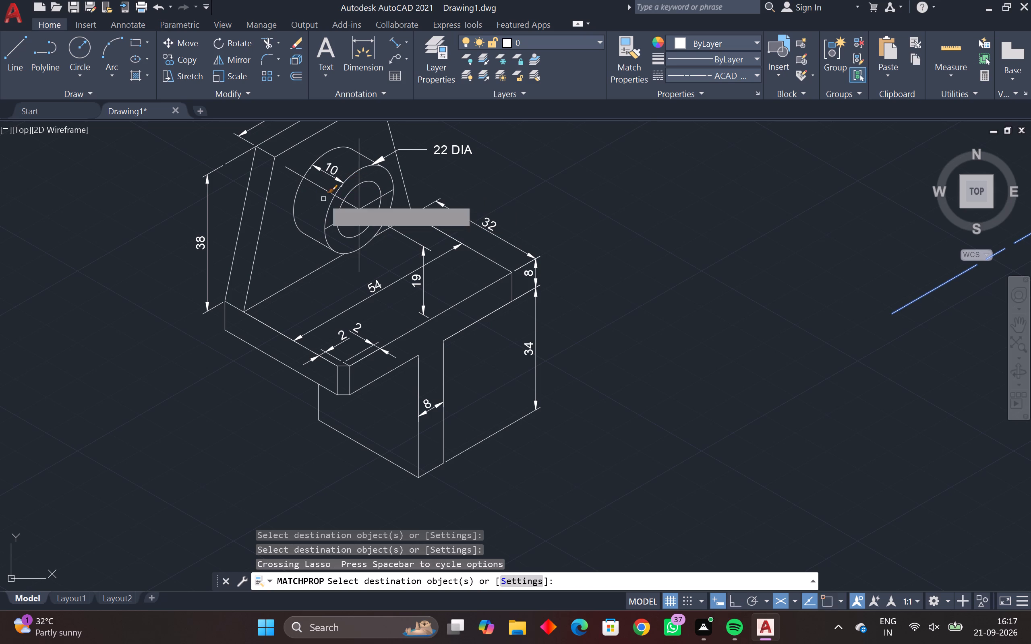
left_click_drag(359, 202, 357, 208)
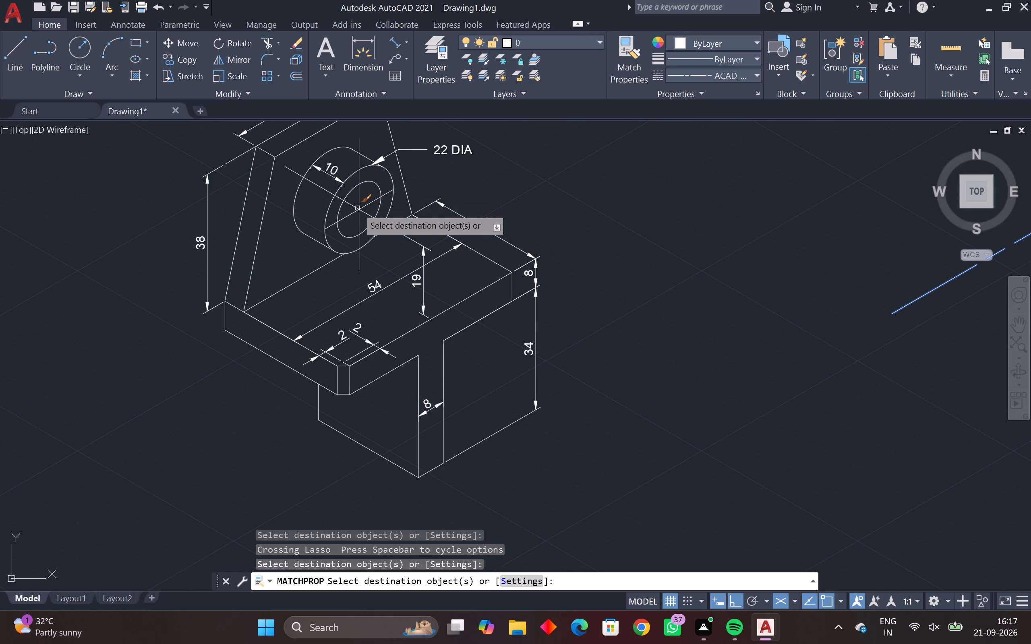
left_click_drag(357, 208, 374, 207)
left_click_drag(366, 199, 358, 221)
left_click_drag(367, 200, 356, 226)
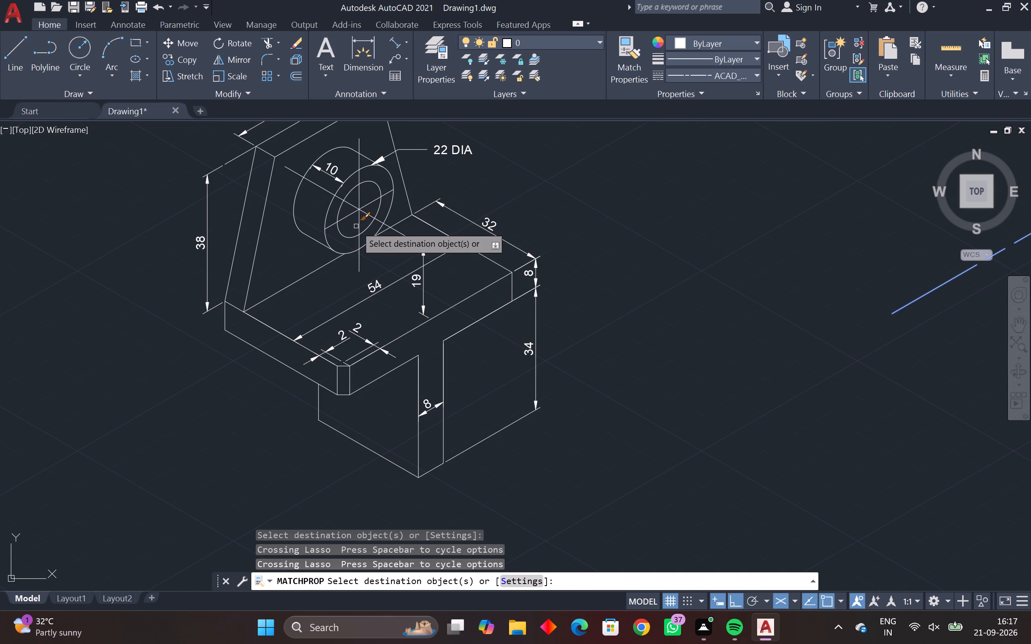
Load the JIS_08_11 (1SASEN11) linetype from acadiso.lin into the drawing.
left_click(700, 76)
left_click(702, 188)
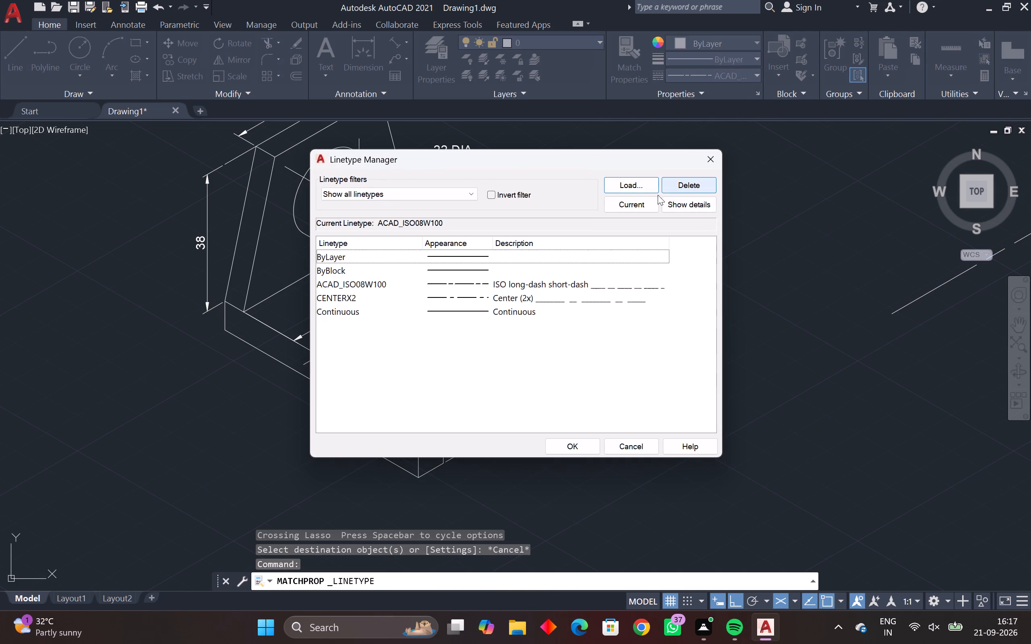
left_click(653, 186)
scroll(653, 186, "down", 8)
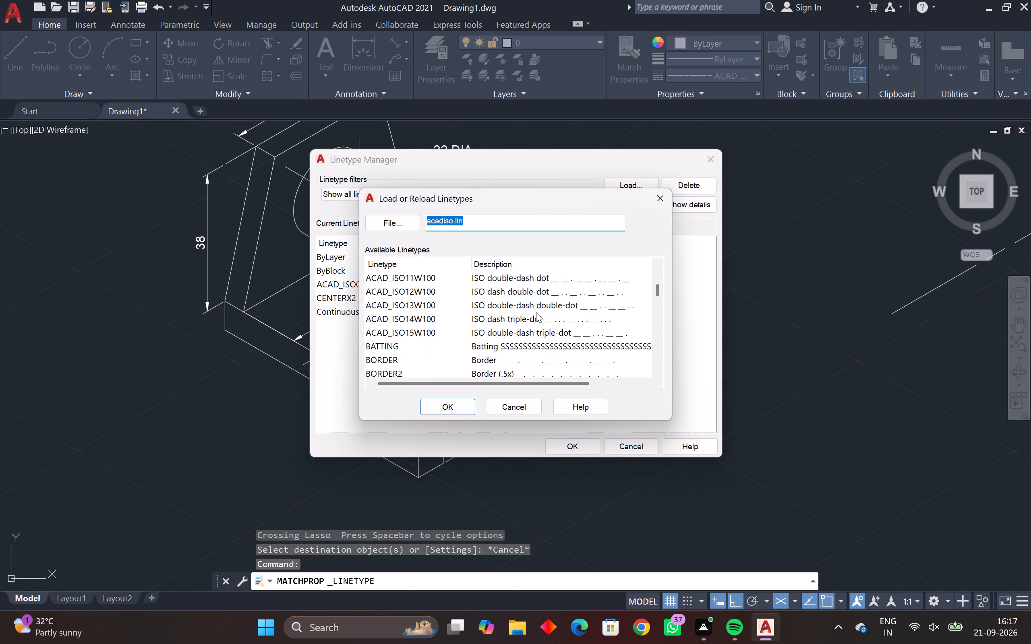
scroll(536, 312, "down", 19)
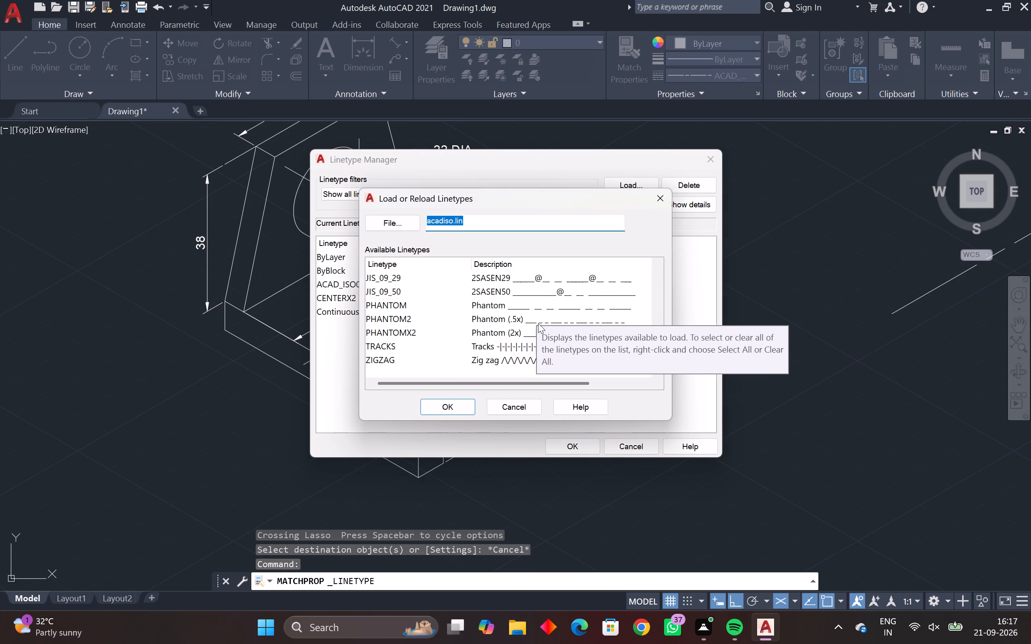
scroll(548, 321, "up", 1)
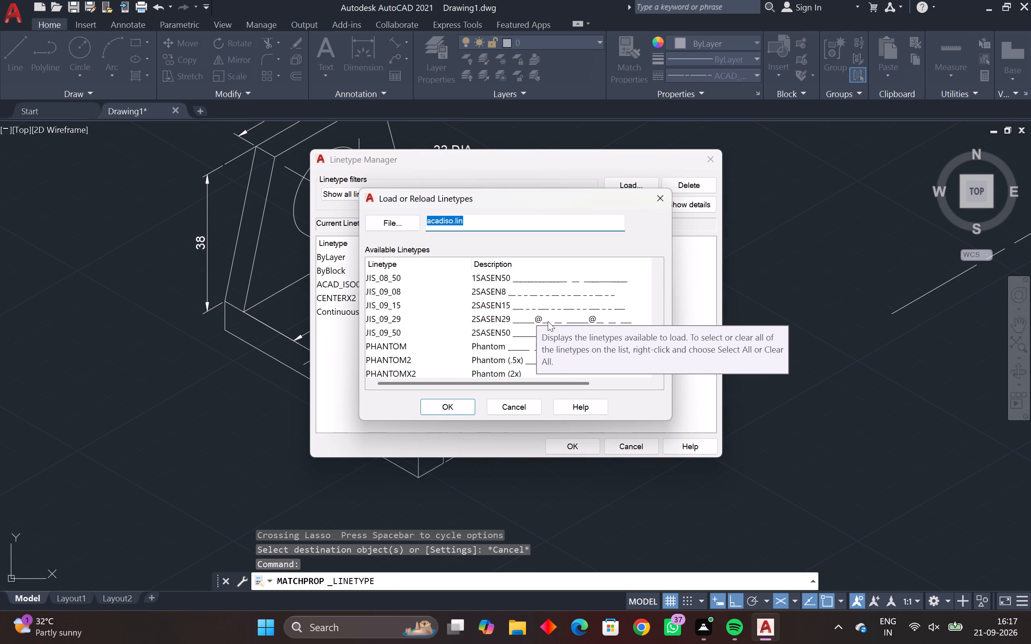
scroll(548, 321, "up", 1)
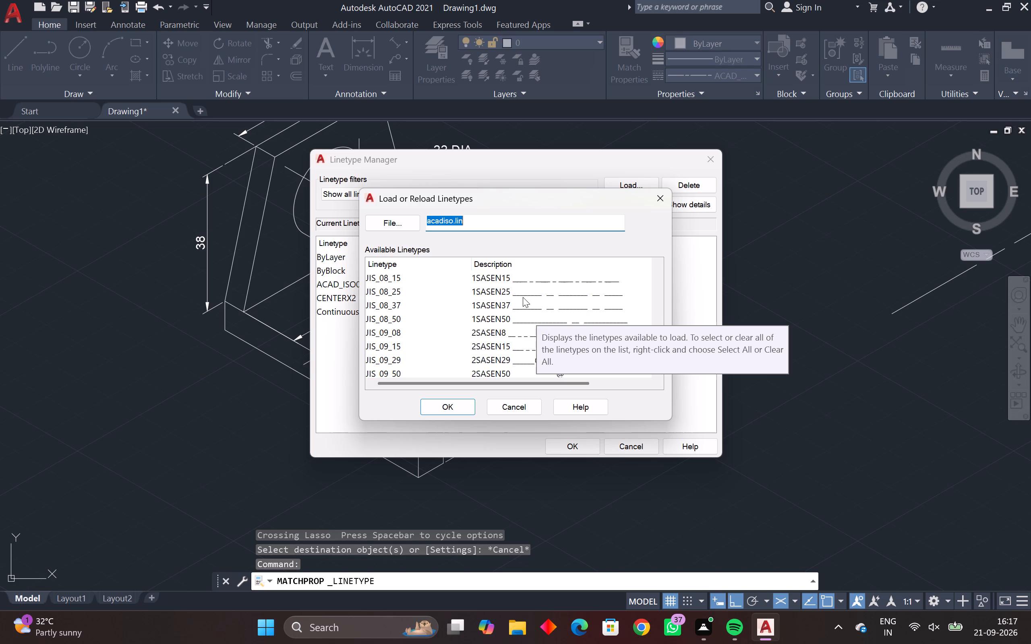
scroll(561, 315, "up", 1)
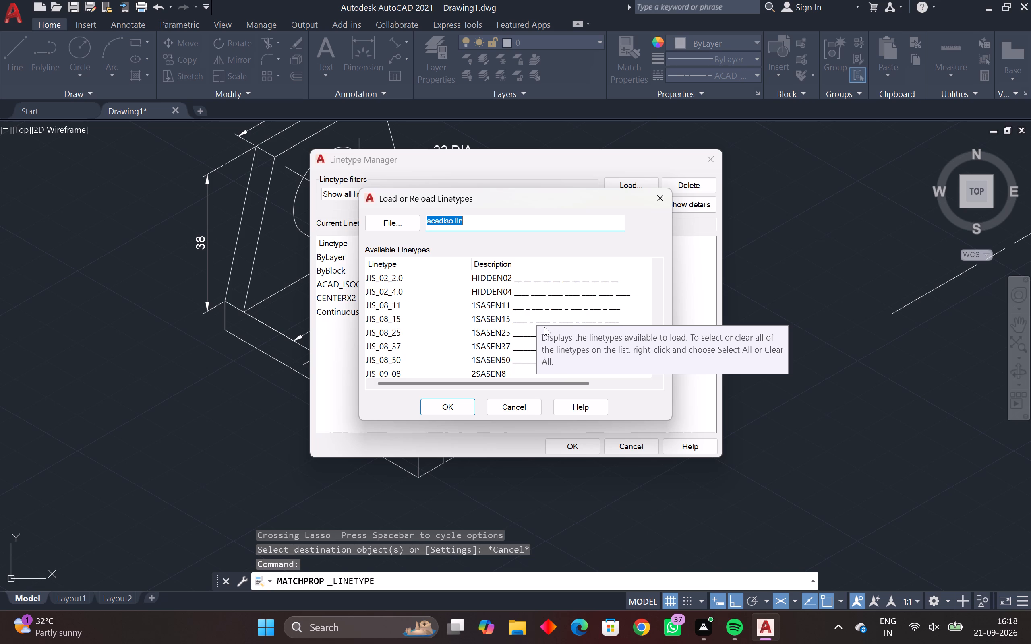
left_click(526, 308)
left_click(526, 308)
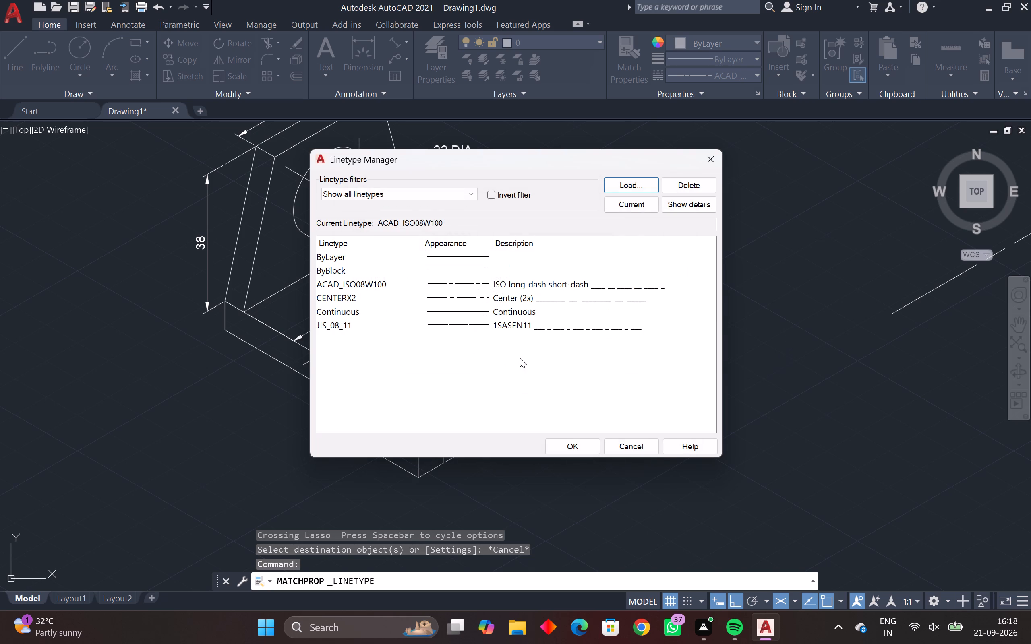
left_click(575, 446)
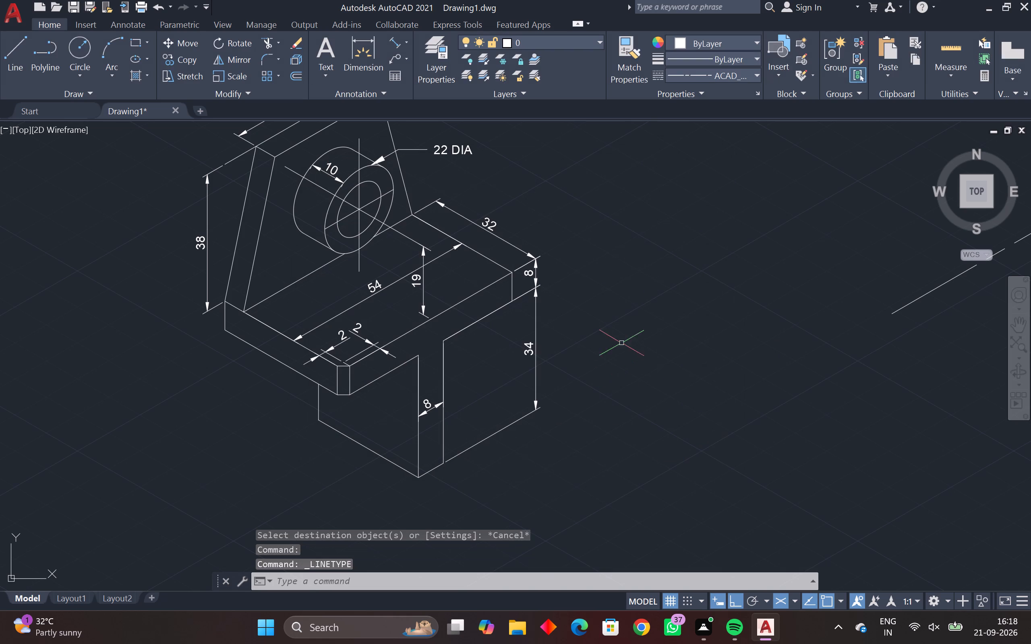
Load the HIDDEN2 (Hidden .5x) linetype from acadiso.lin into the drawing.
left_click(698, 71)
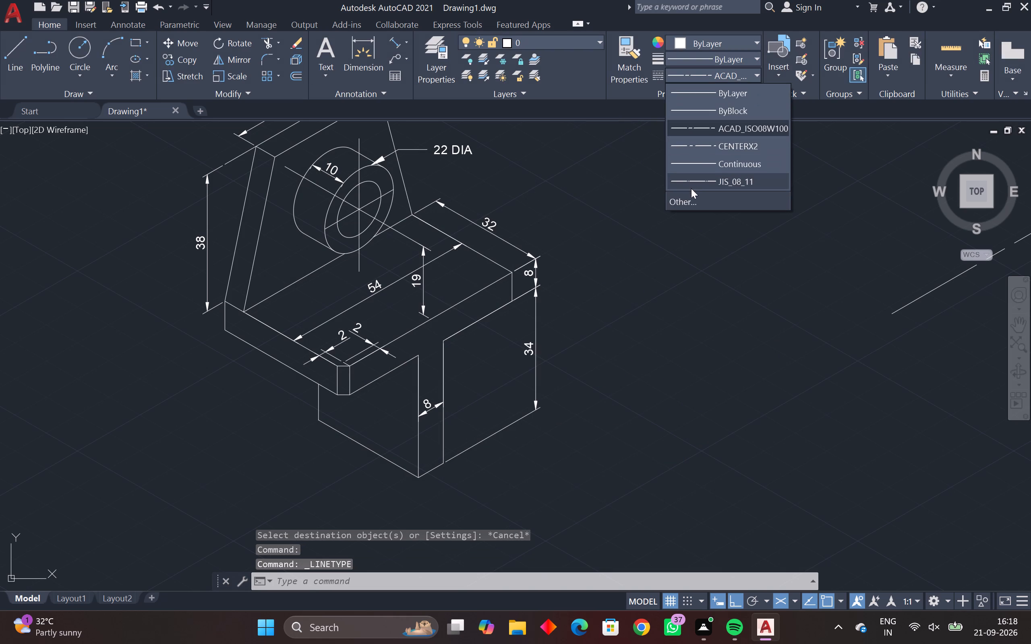
left_click(704, 197)
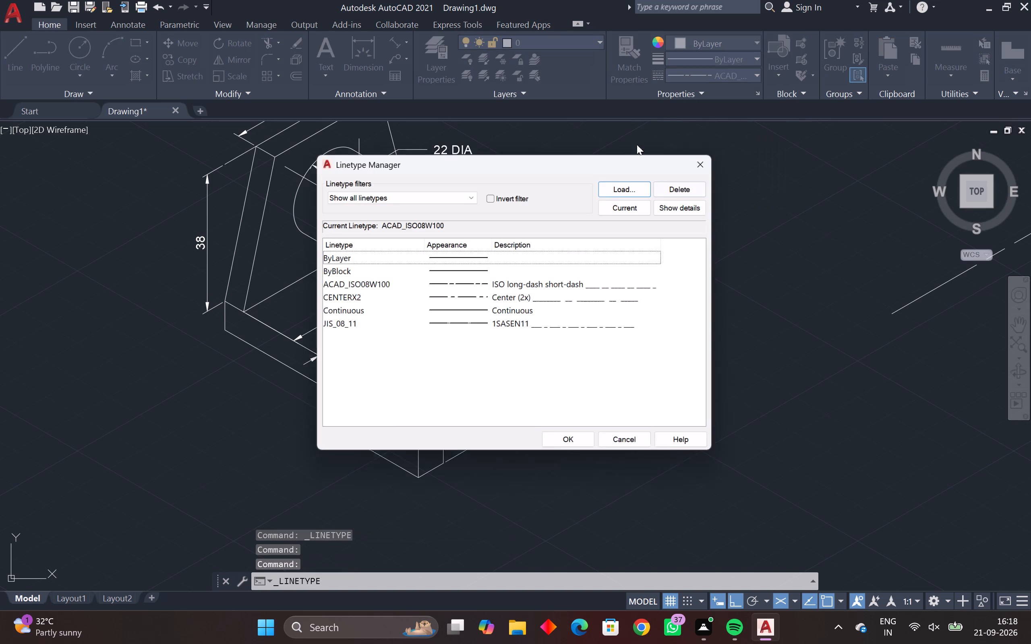
left_click(619, 192)
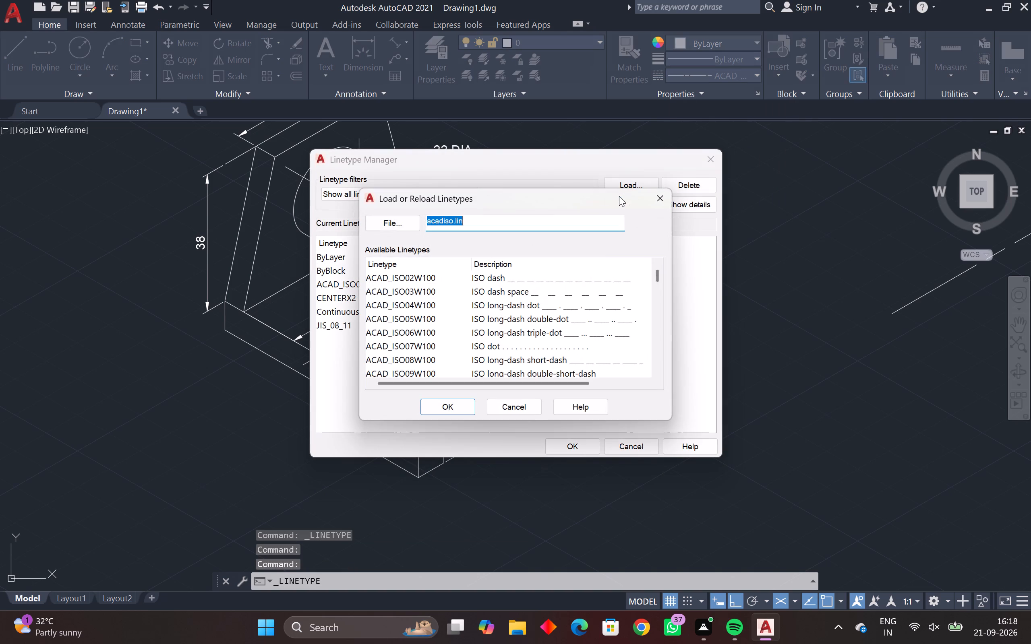
scroll(619, 198, "down", 20)
scroll(619, 198, "down", 2)
scroll(567, 306, "down", 5)
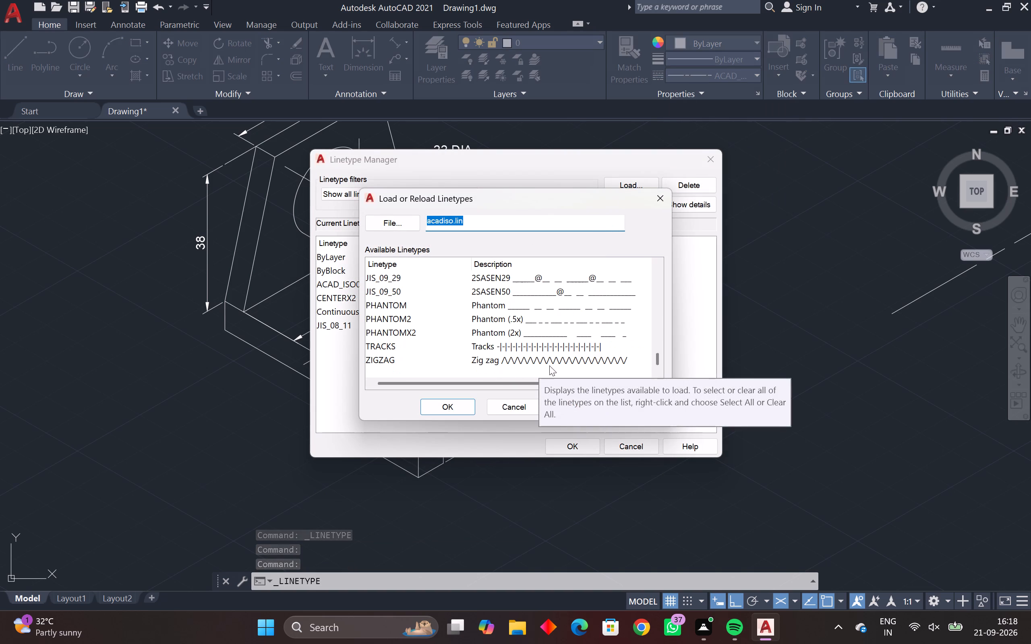
scroll(502, 308, "up", 2)
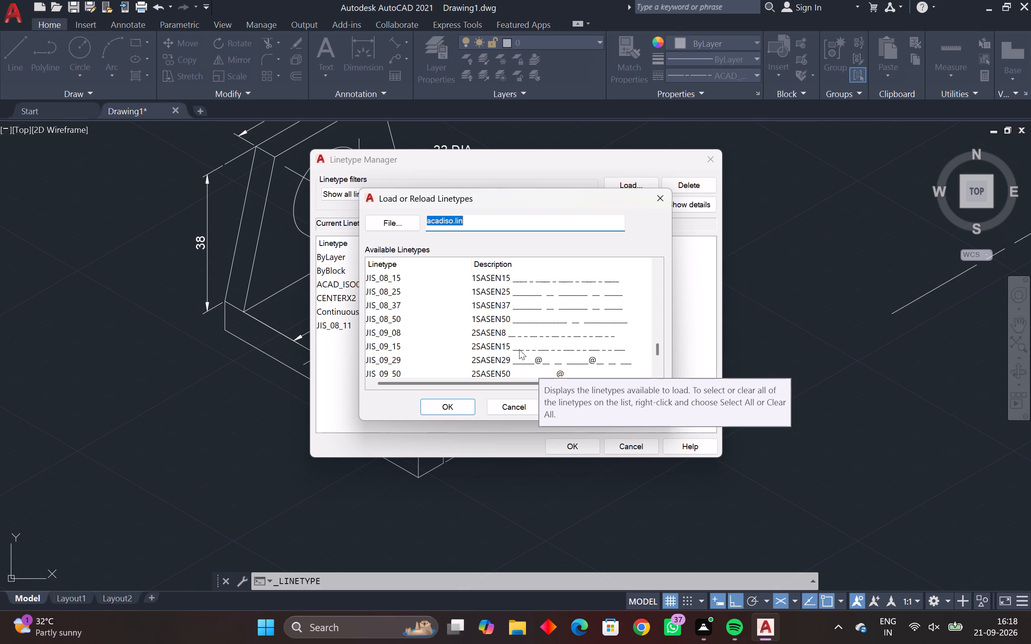
scroll(539, 350, "up", 1)
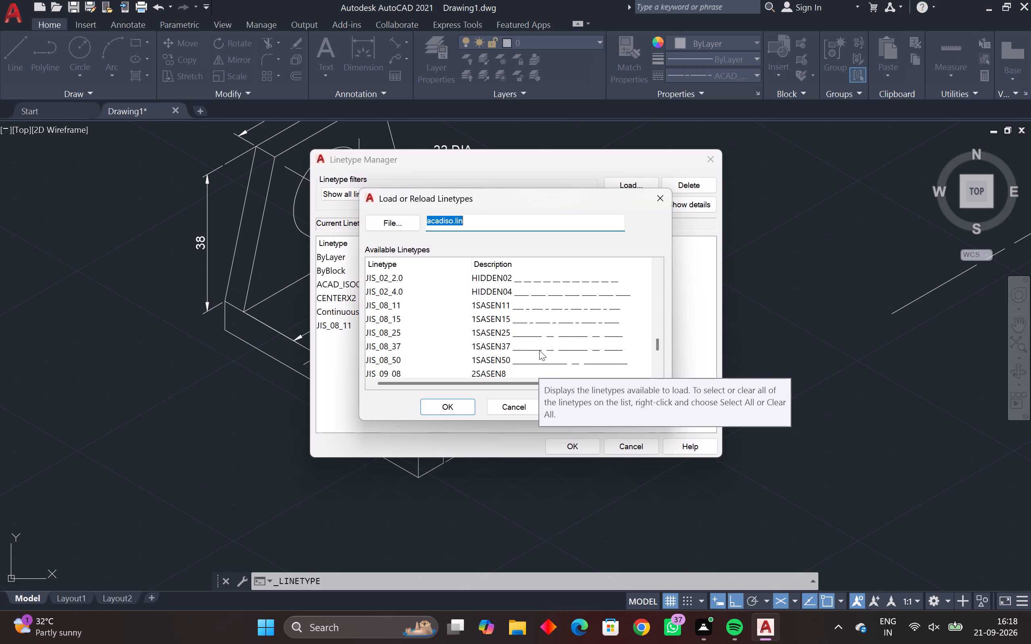
scroll(539, 350, "up", 1)
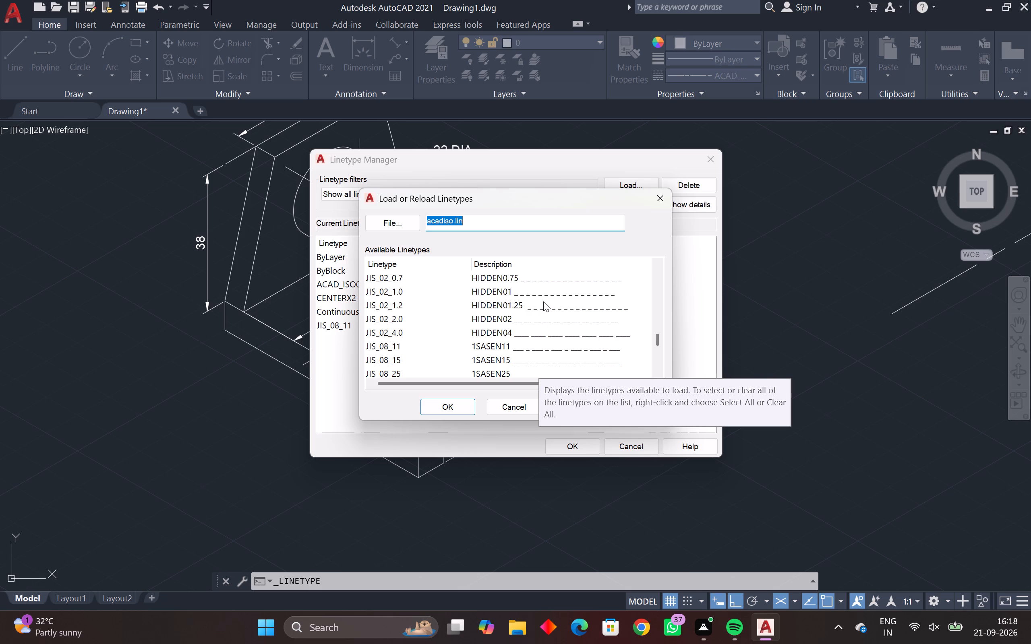
scroll(543, 301, "up", 1)
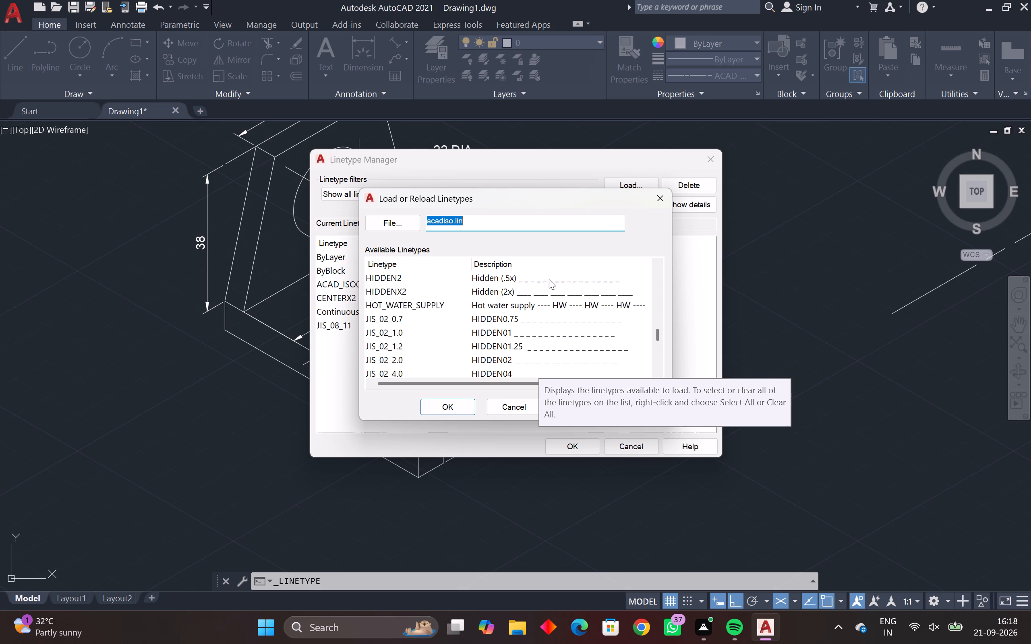
double_click(549, 279)
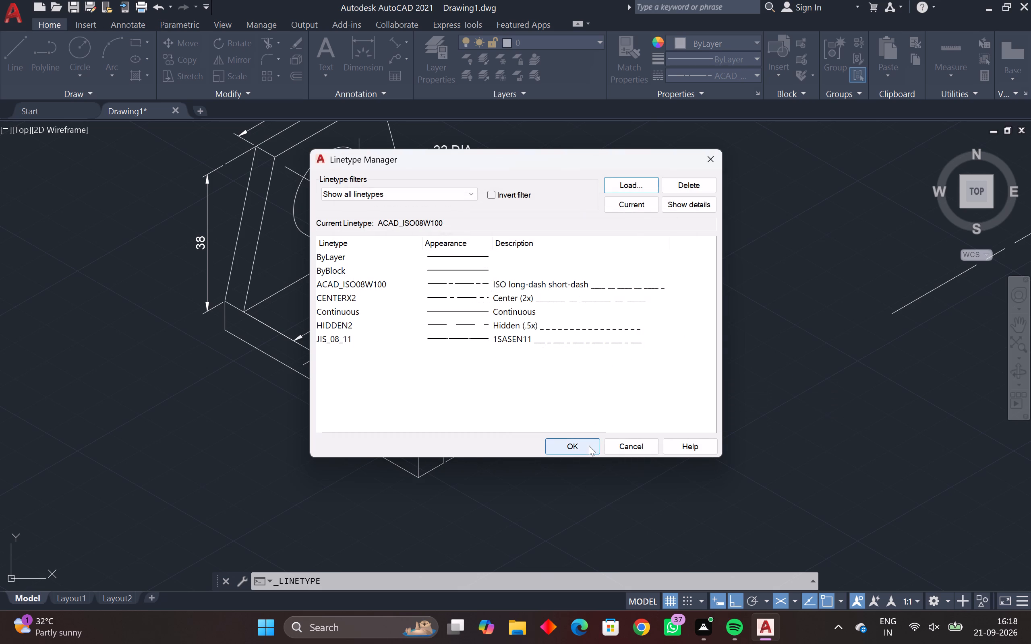
left_click(589, 446)
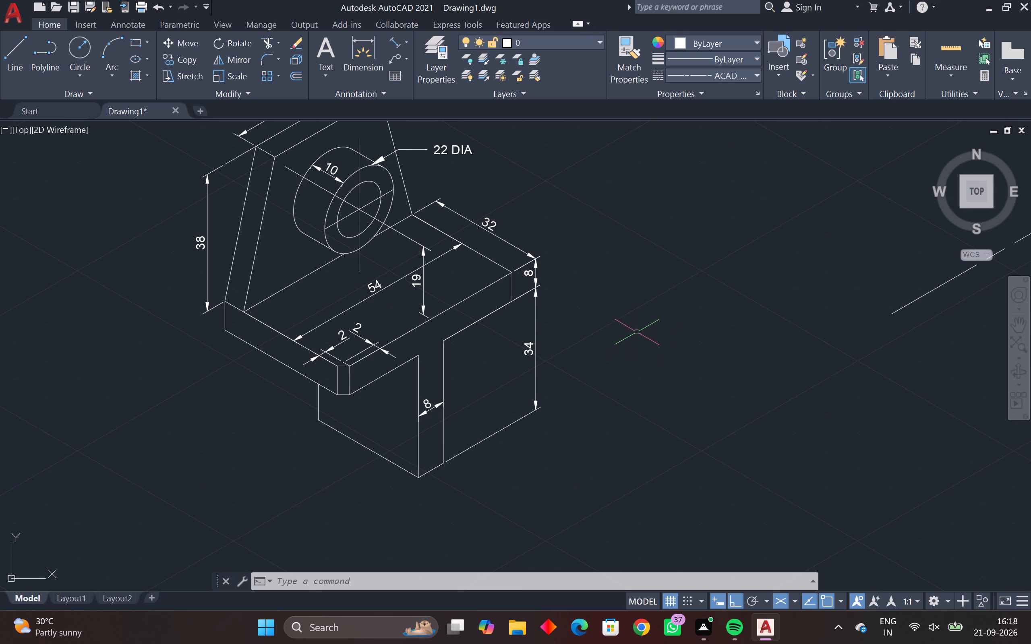
Draw a second sample line at 30° in the empty space beside the part, with HIDDEN2 as the current linetype.
key("l")
key("space")
left_click_drag(644, 280, 650, 280)
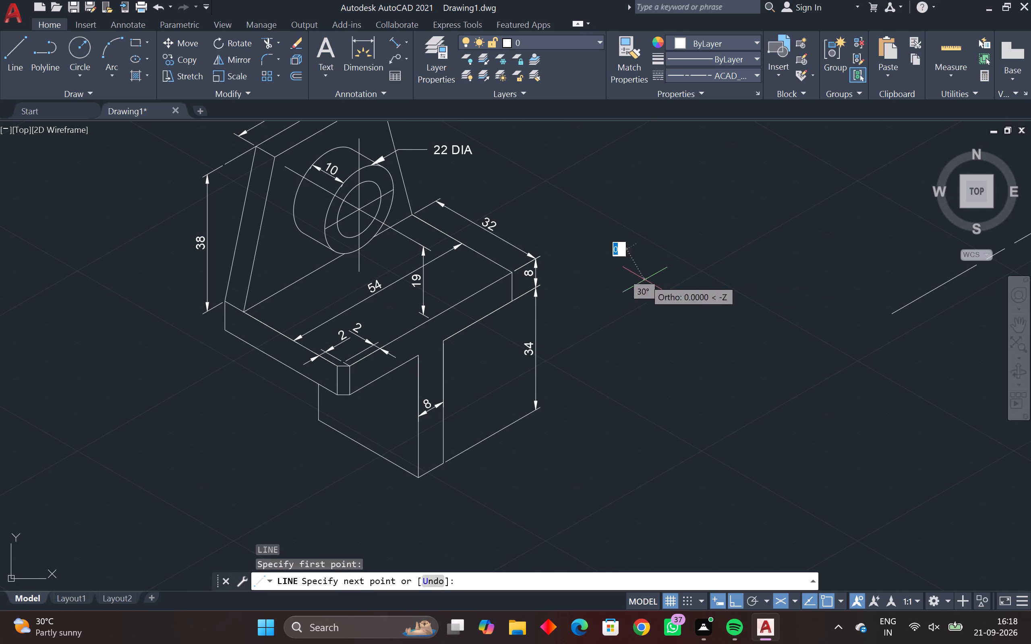
left_click_drag(650, 280, 670, 274)
left_click(735, 67)
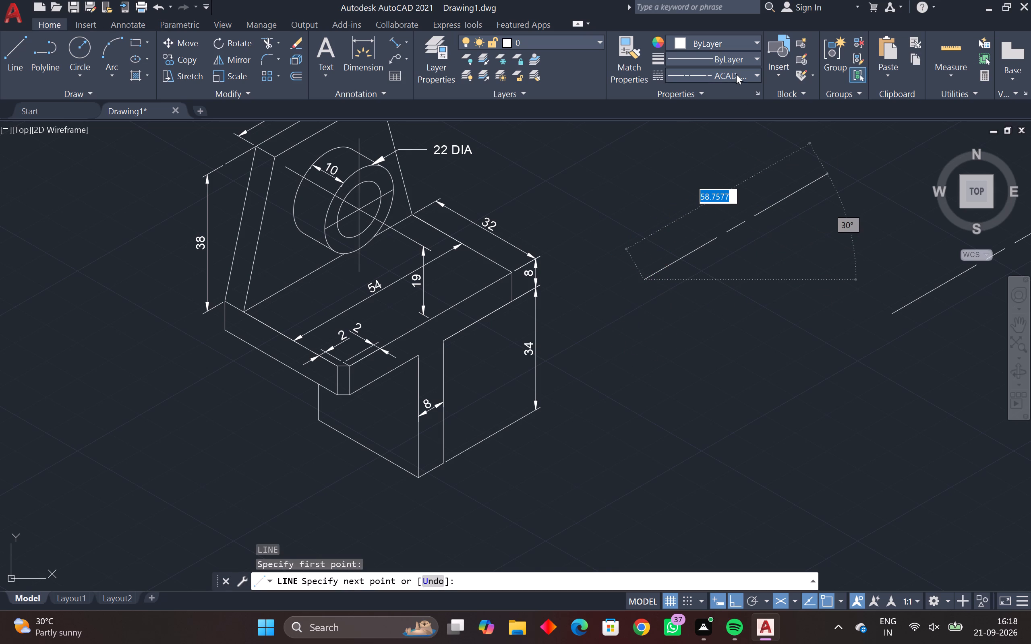
left_click(736, 74)
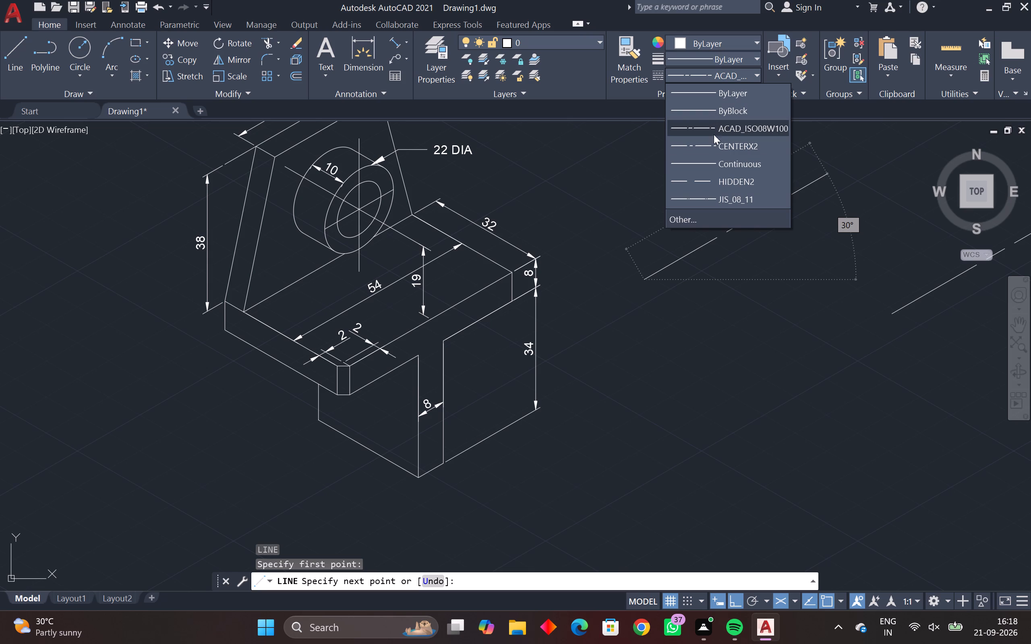
left_click(714, 183)
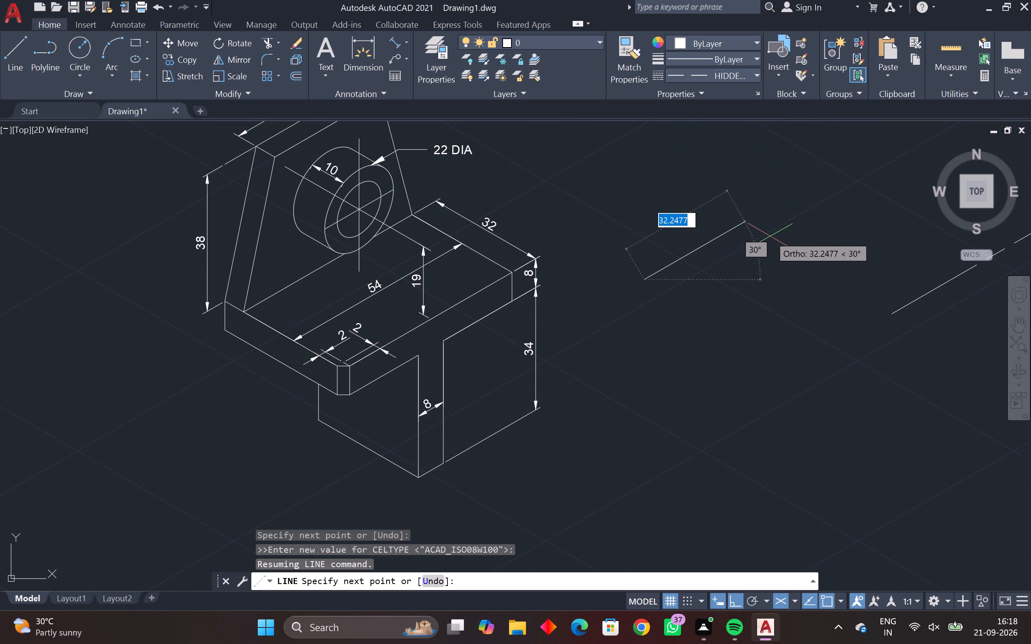
left_click(785, 224)
key("space")
Match the HIDDEN2 sample line's properties onto the boss's vertical centre line, 30° centre line and 330° axis line.
left_click_drag(727, 265, 698, 240)
left_click(686, 225)
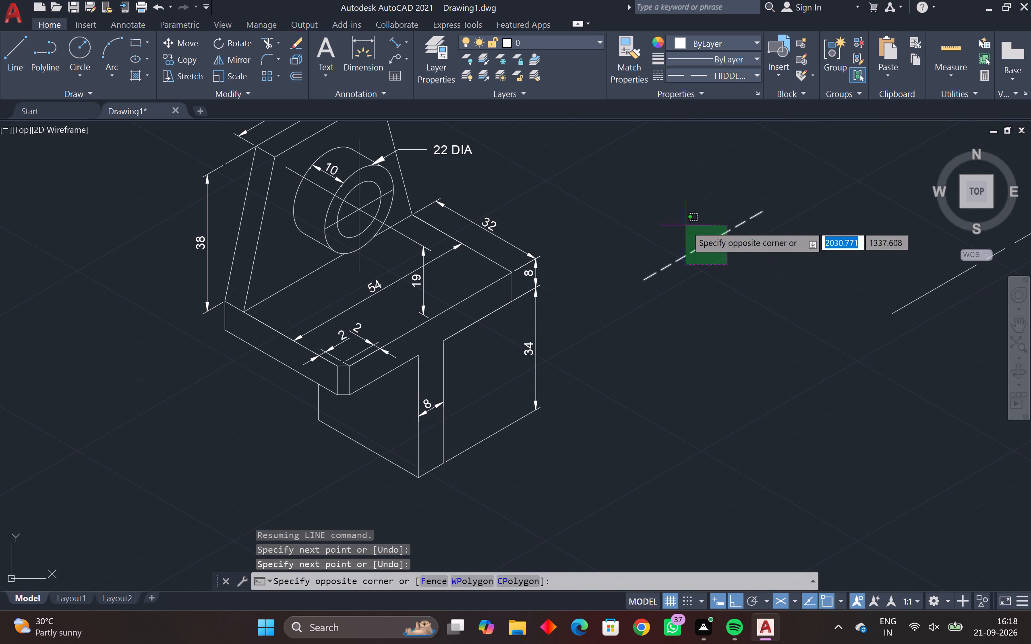
left_click(633, 45)
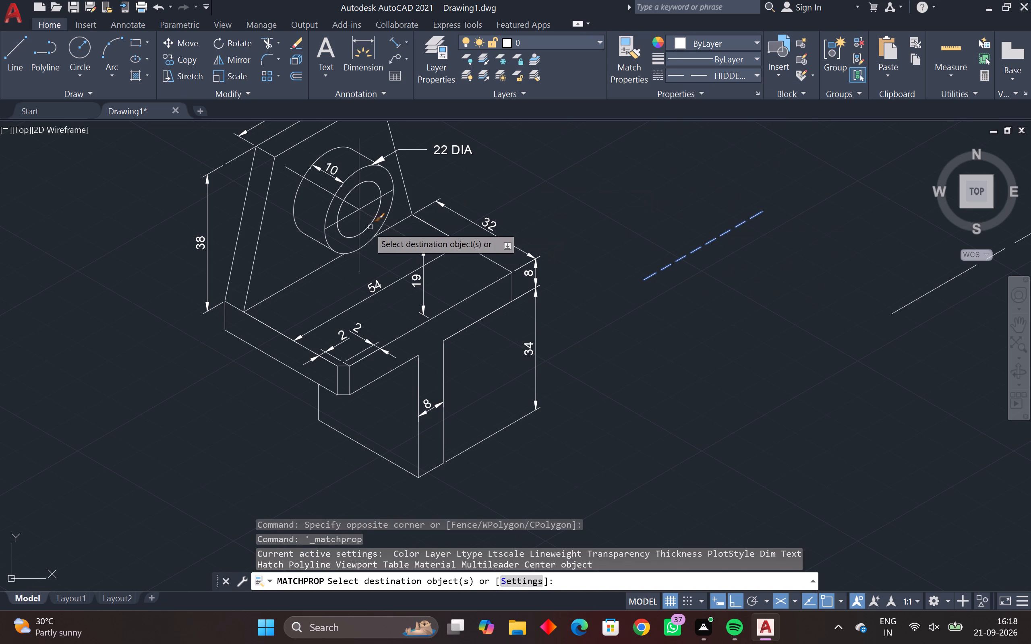
left_click(361, 221)
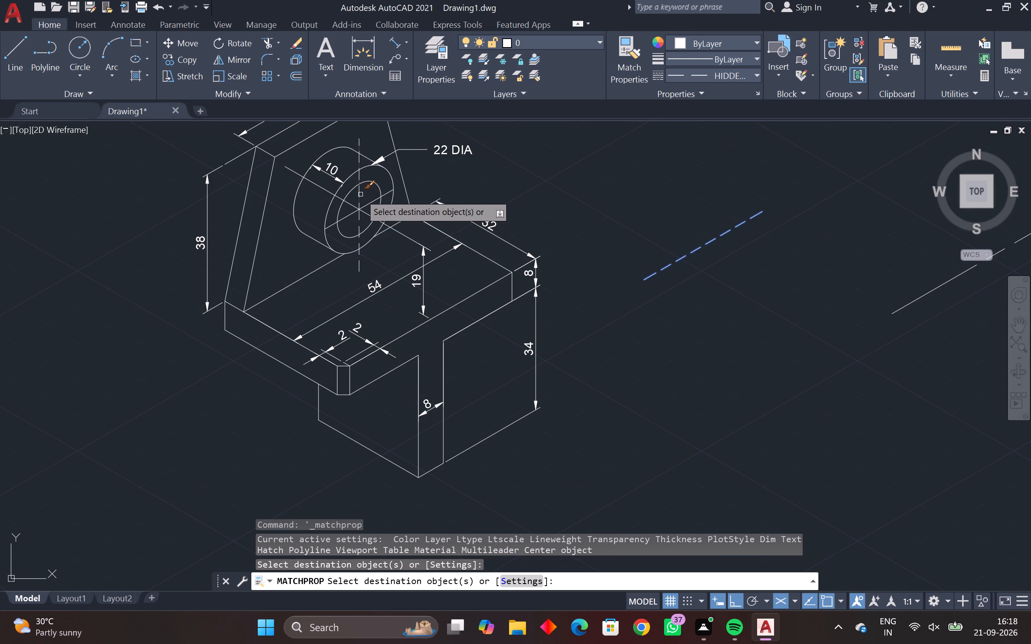
left_click(360, 194)
left_click(372, 202)
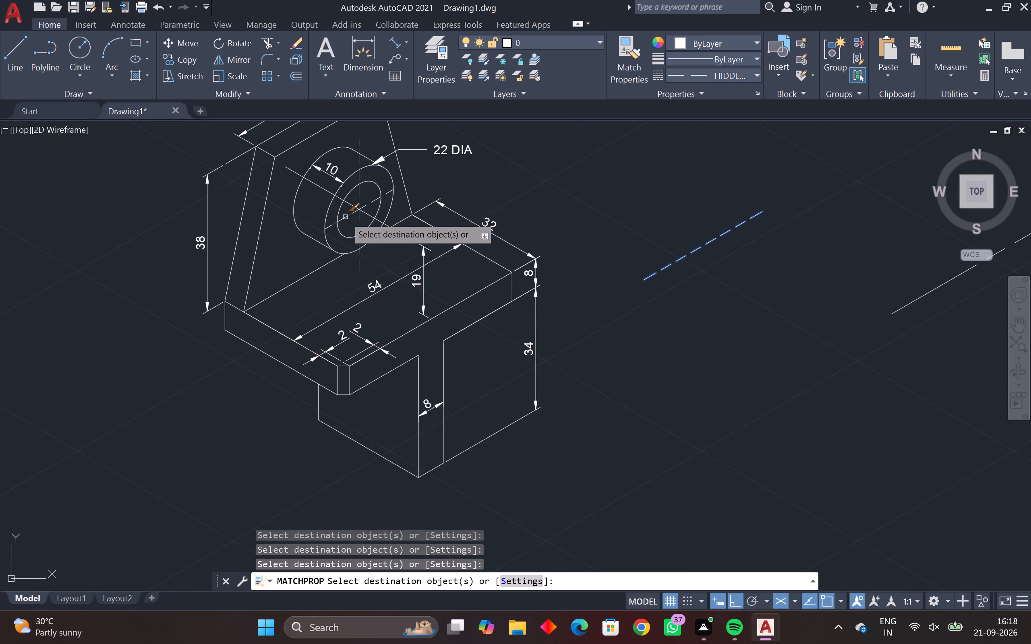
left_click(345, 217)
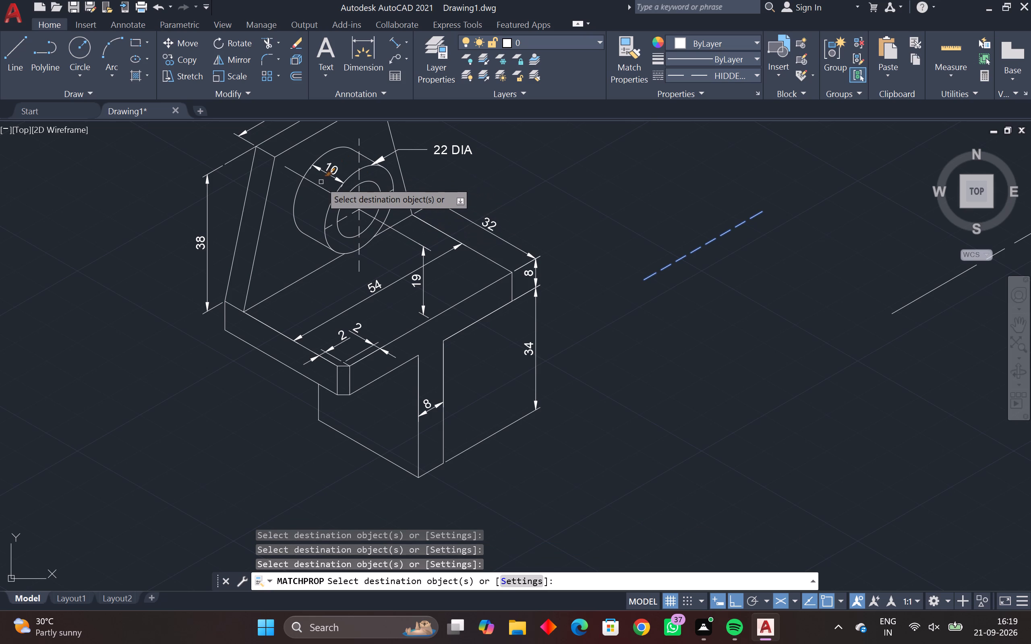
left_click(321, 184)
left_click(295, 173)
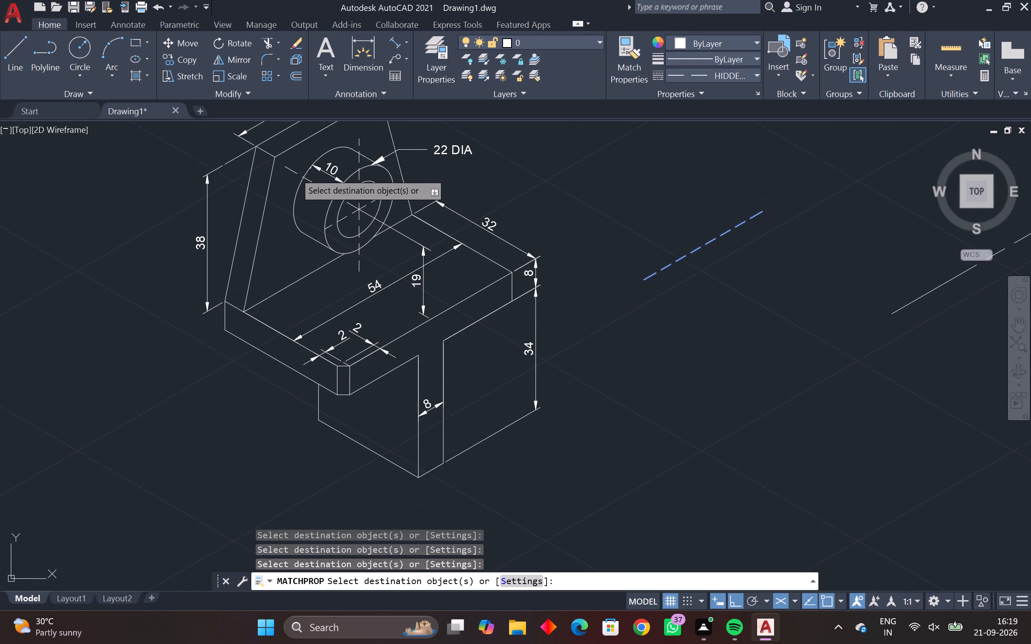
left_click(397, 232)
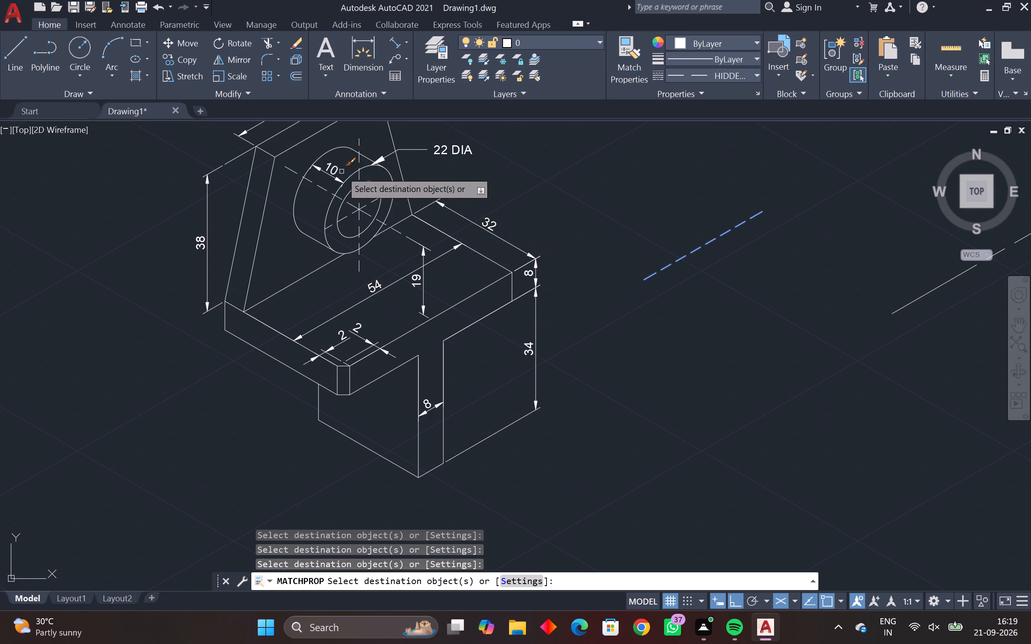
left_click(334, 175)
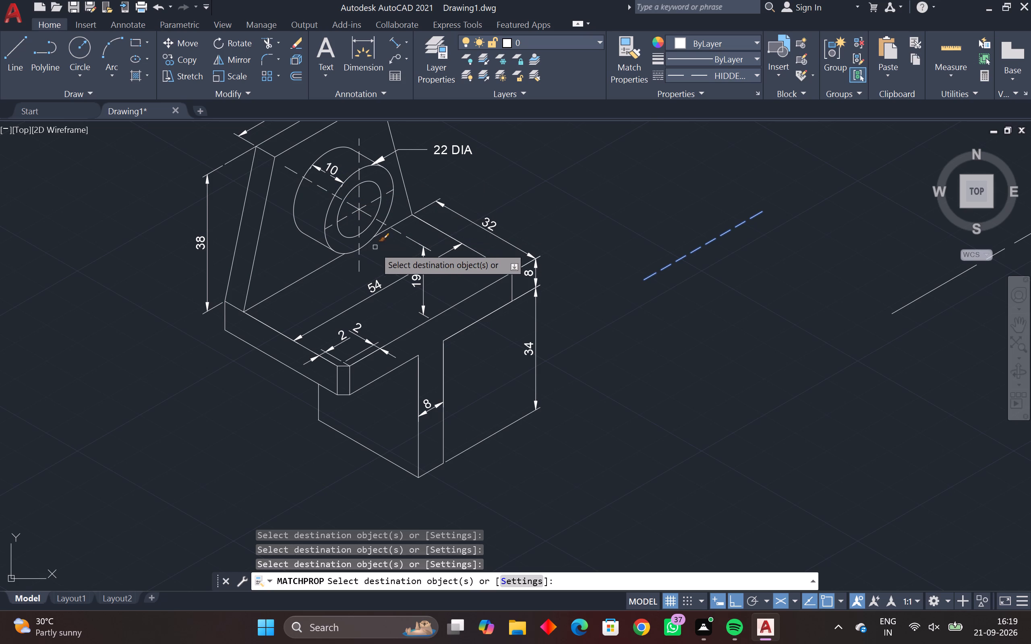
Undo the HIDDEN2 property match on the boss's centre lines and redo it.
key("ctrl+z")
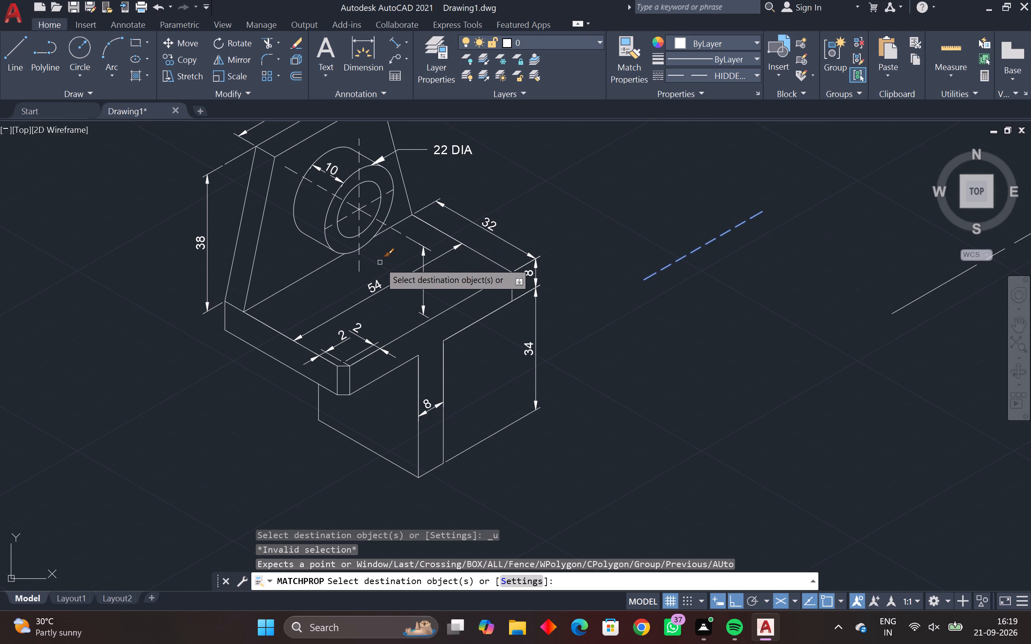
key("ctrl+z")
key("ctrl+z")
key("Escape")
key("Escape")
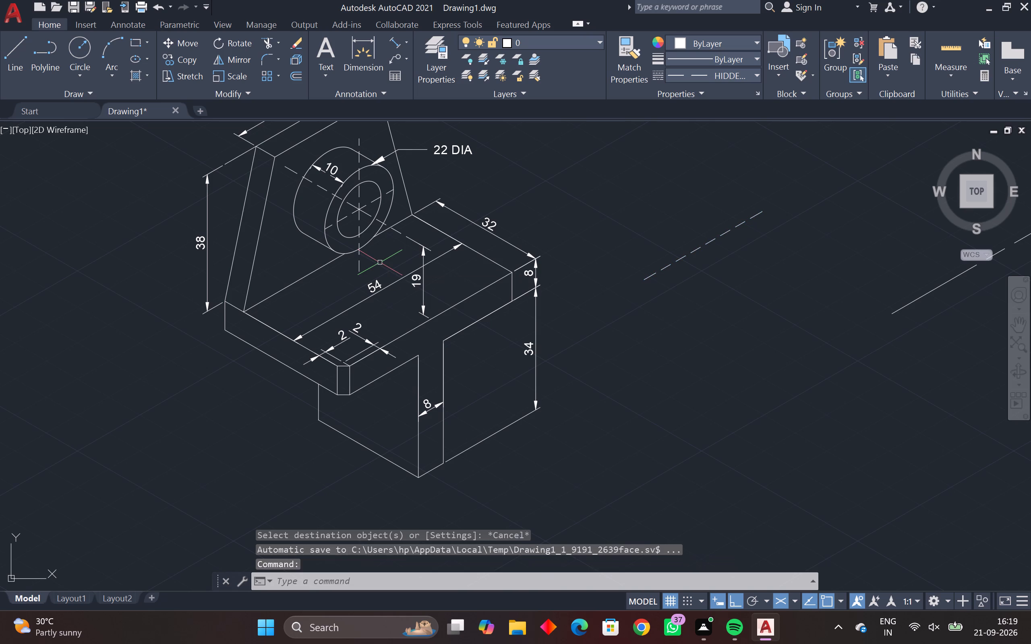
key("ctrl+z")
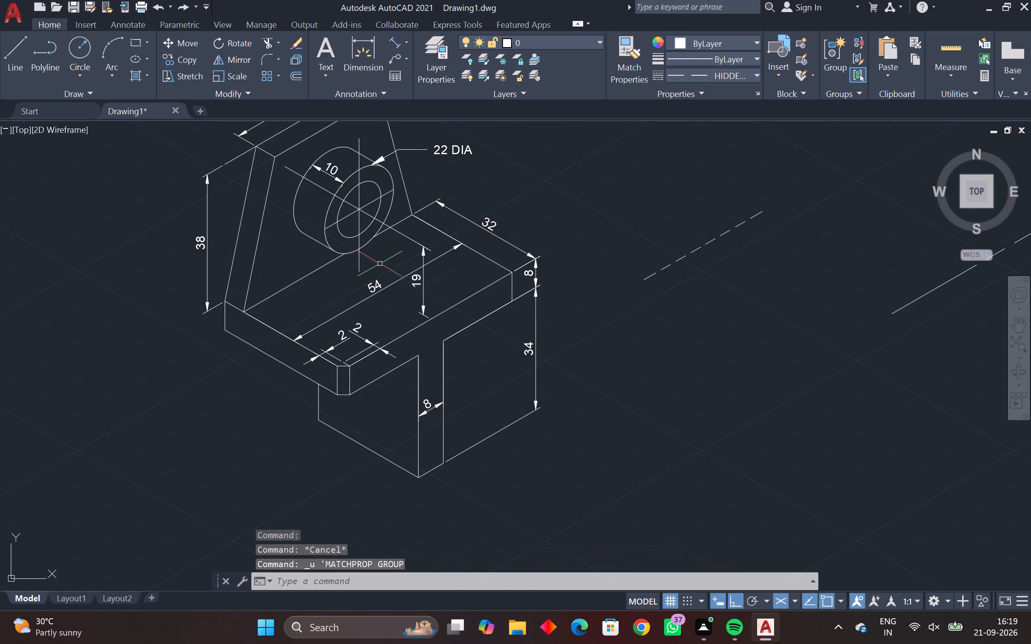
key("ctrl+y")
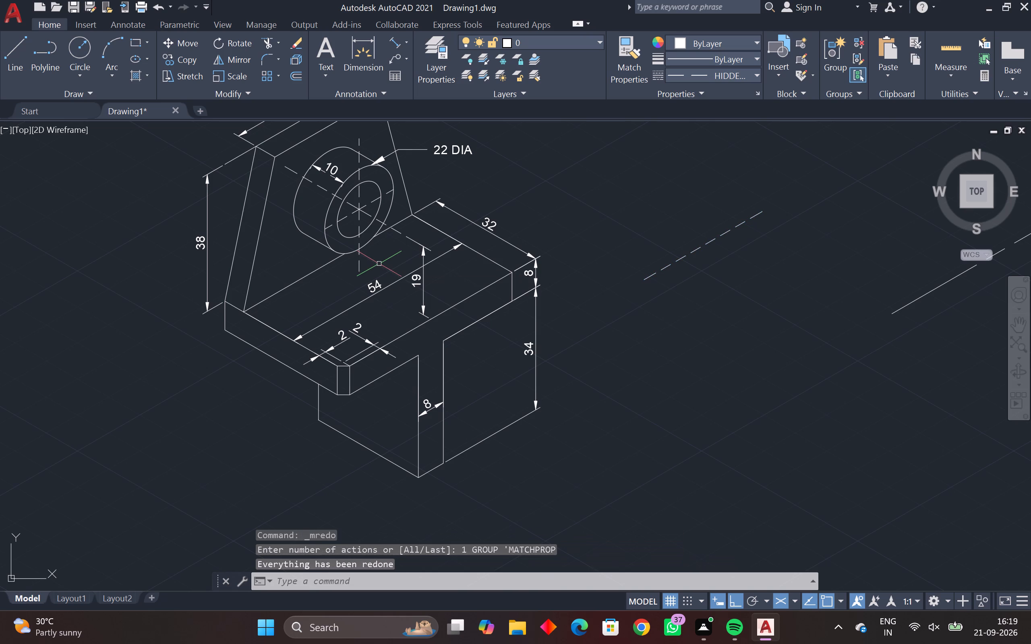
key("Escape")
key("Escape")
Erase both dashed sample lines from the empty space beside the part.
left_click_drag(743, 276, 718, 276)
left_click(667, 262)
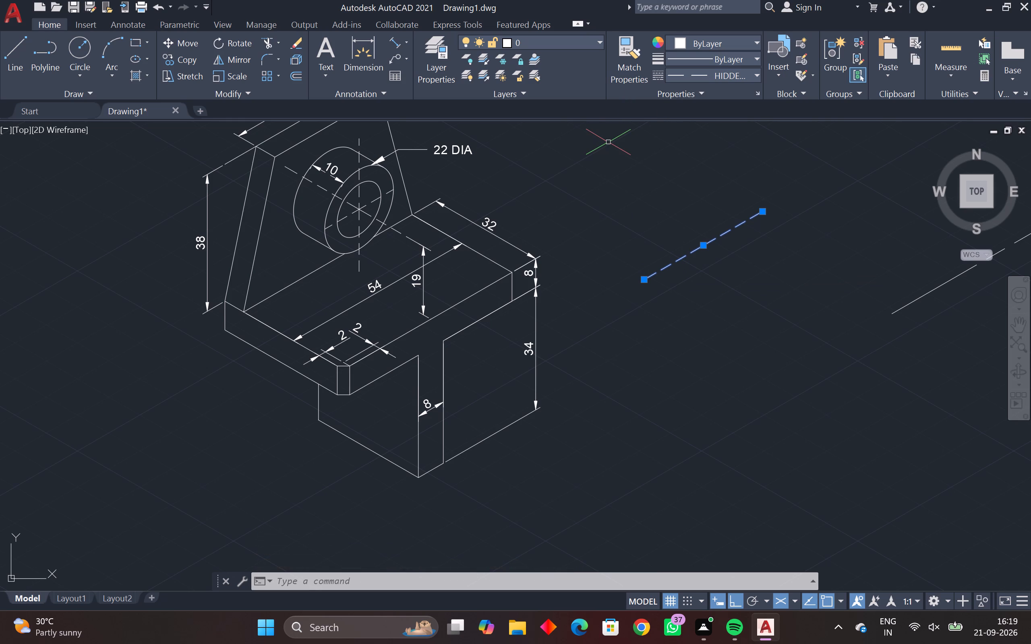
key("grave")
key("Escape")
key("Escape")
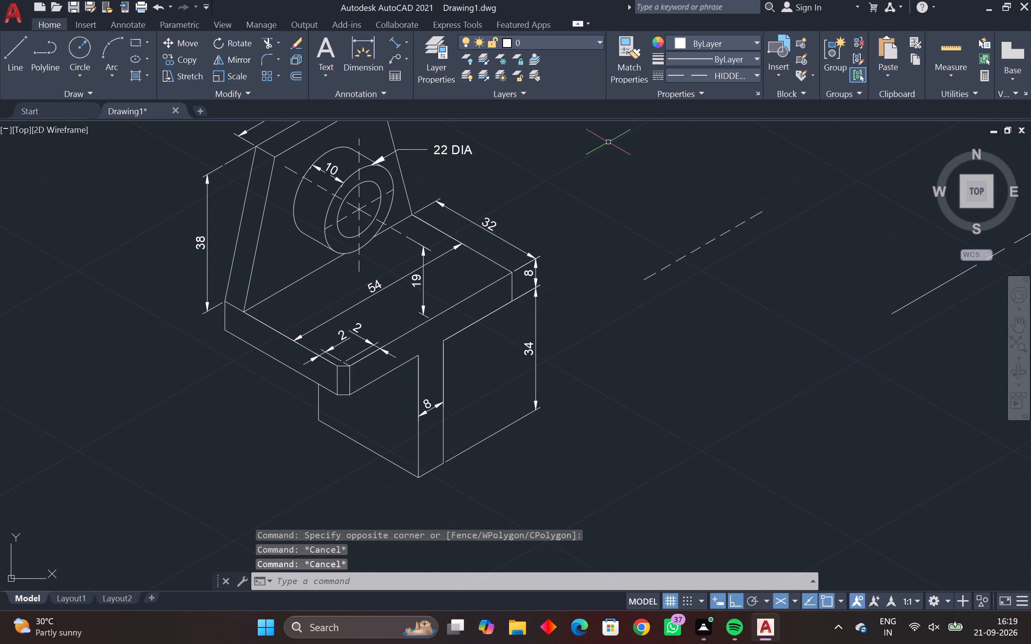
scroll(689, 289, "down", 2)
middle_click_drag(680, 290, 462, 330)
left_click_drag(679, 328, 528, 339)
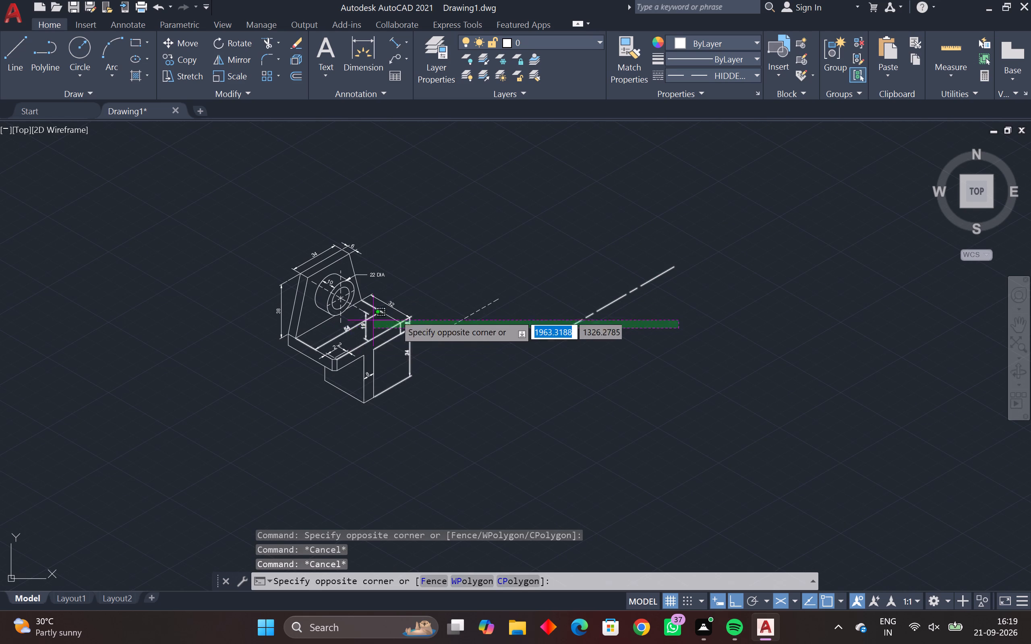
left_click(451, 293)
key("Delete")
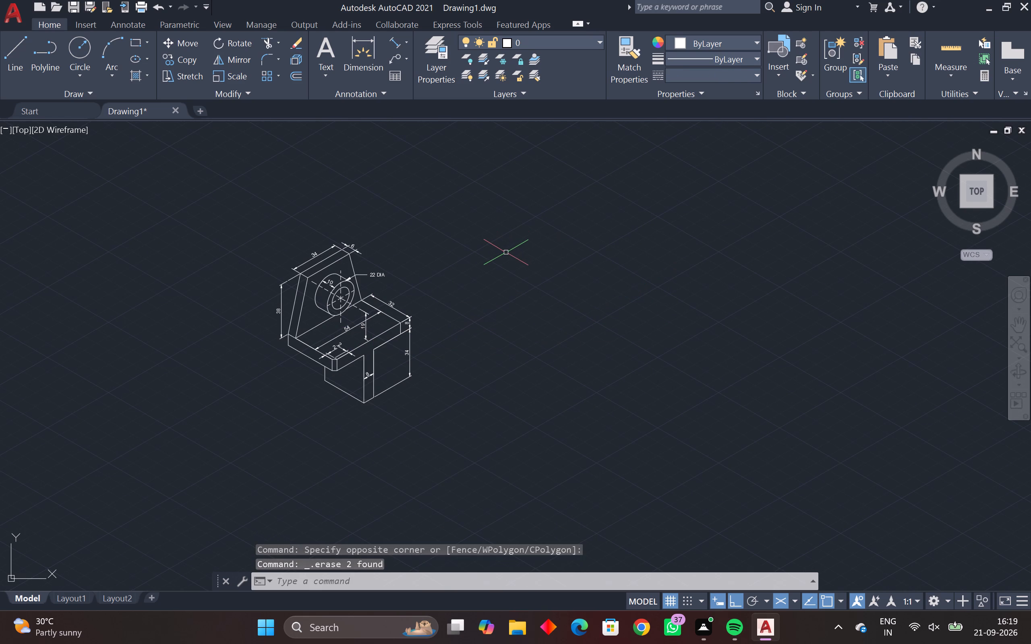
Examine the whole isometric part with its dimensions, centre lines and diameter label.
scroll(490, 272, "down", 1)
middle_click_drag(487, 277, 531, 249)
scroll(456, 280, "up", 2)
middle_click_drag(460, 305, 460, 326)
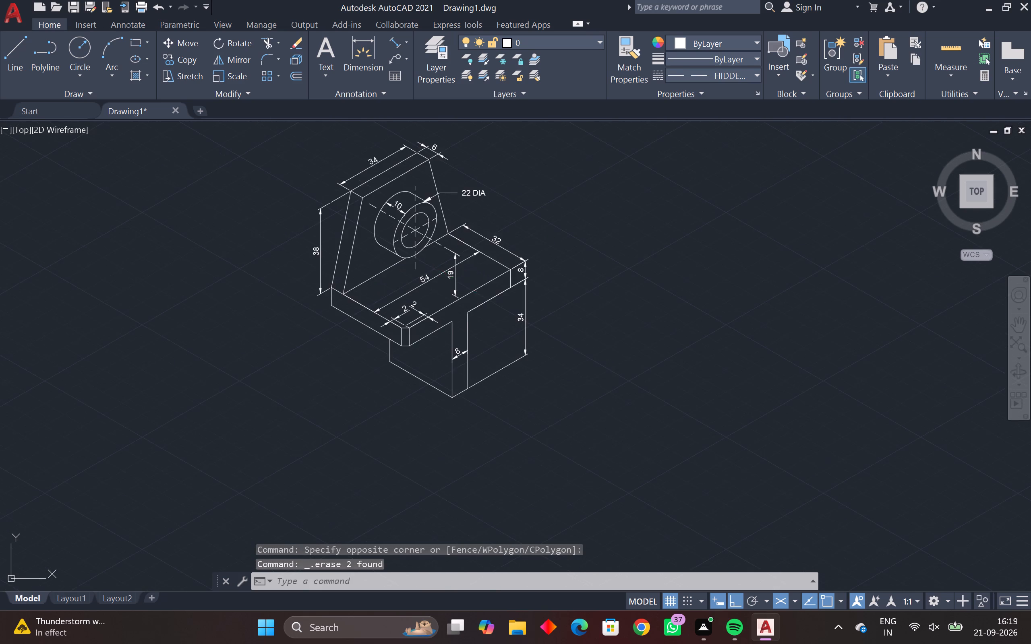
middle_click_drag(460, 326, 454, 367)
scroll(454, 367, "up", 1)
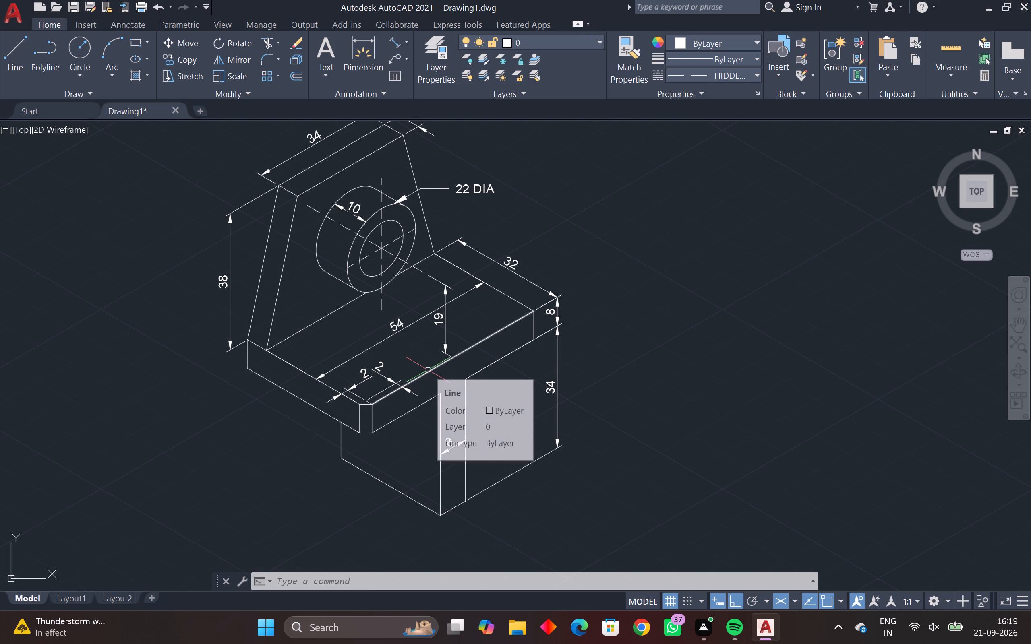
middle_click_drag(428, 370, 456, 347)
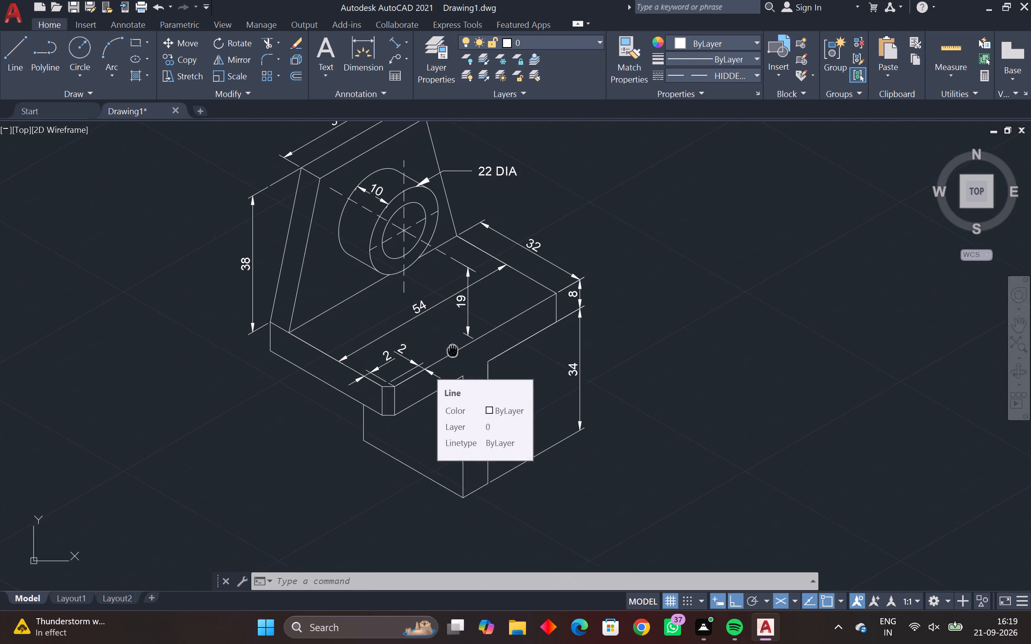
middle_click_drag(456, 347, 470, 335)
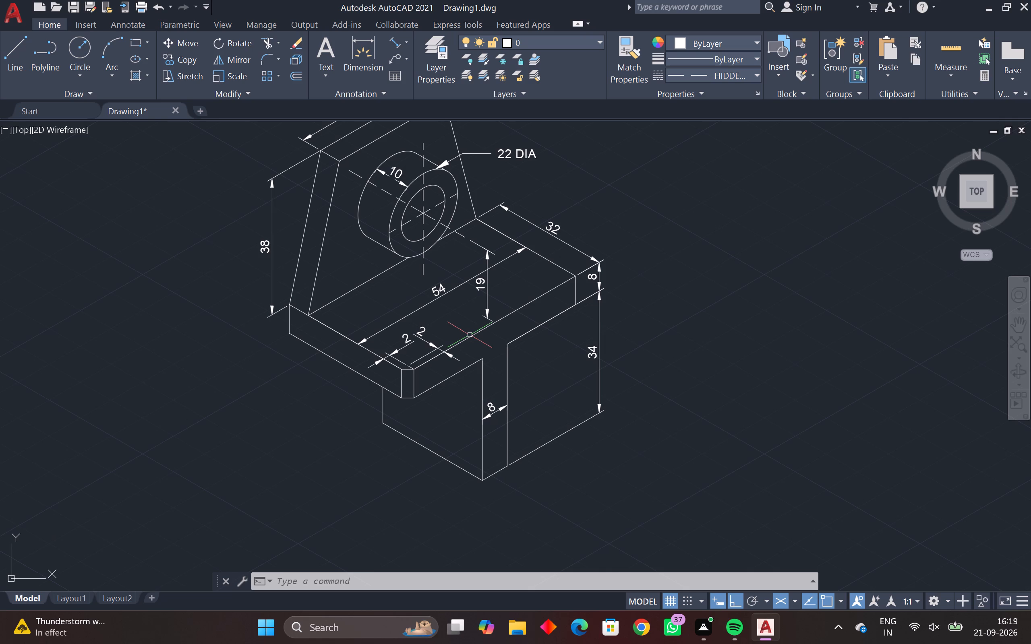
middle_click_drag(564, 330, 349, 421)
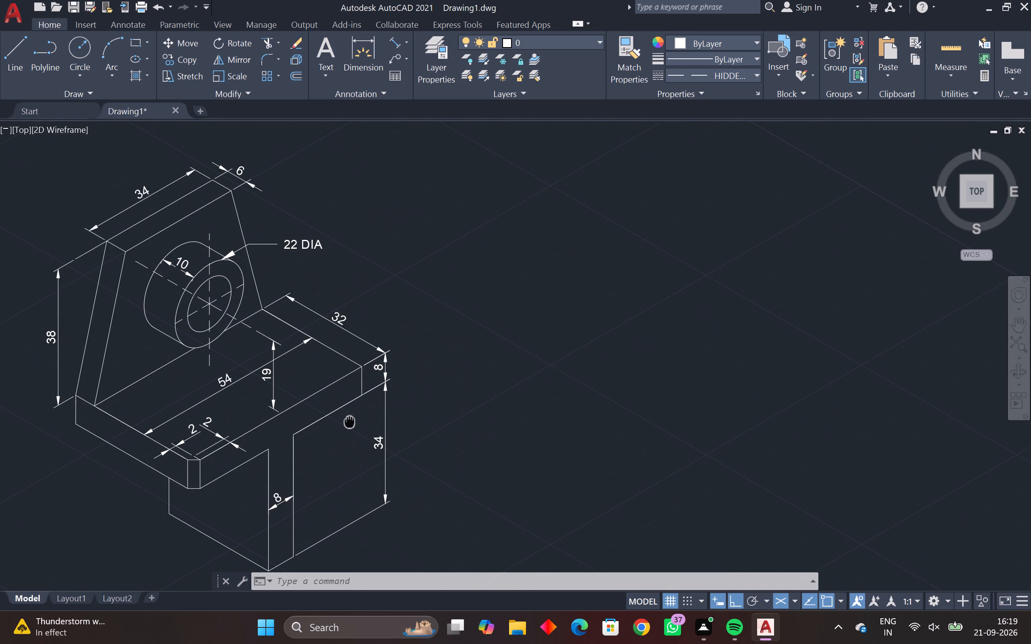
middle_click_drag(349, 421, 492, 436)
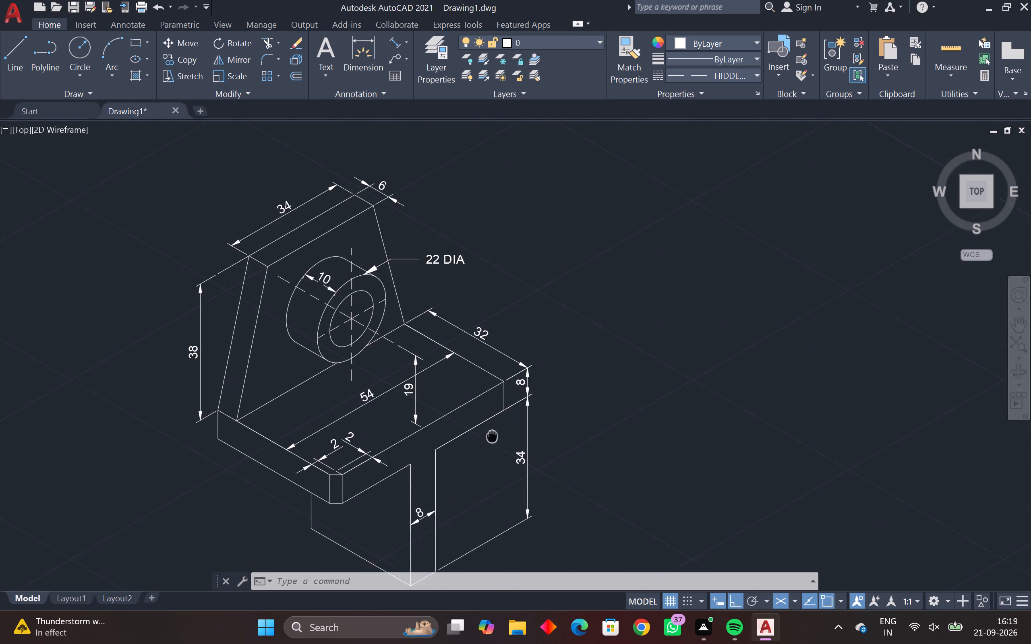
middle_click_drag(492, 436, 609, 481)
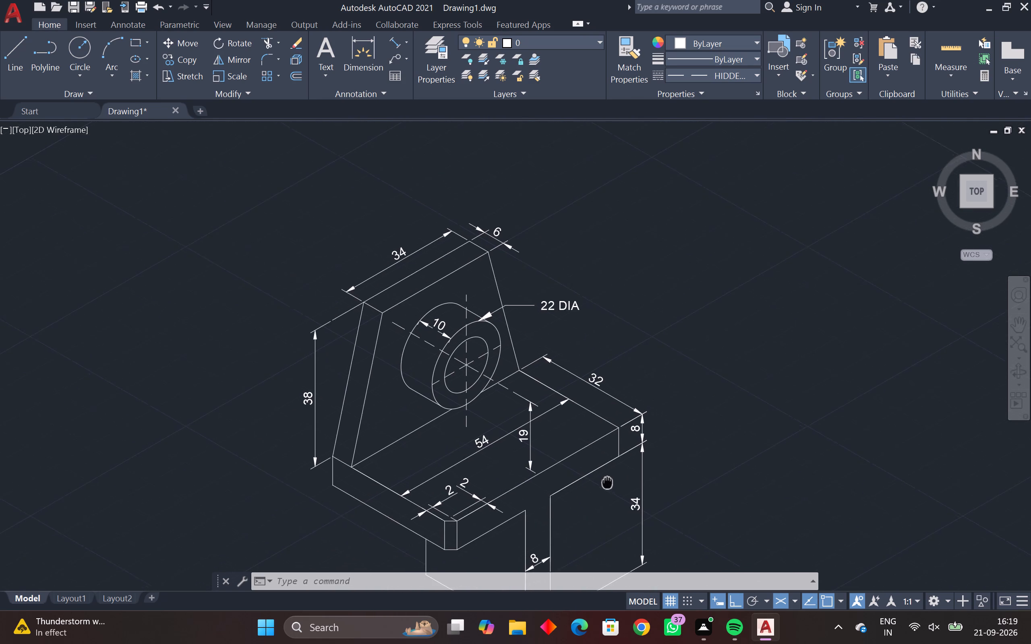
middle_click_drag(609, 481, 584, 454)
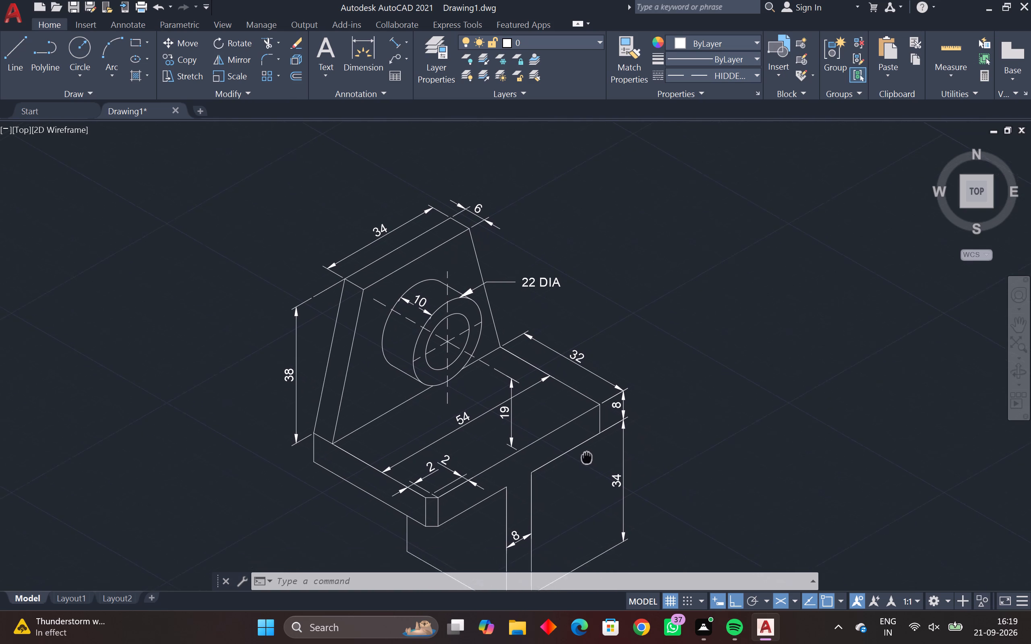
middle_click_drag(584, 454, 540, 448)
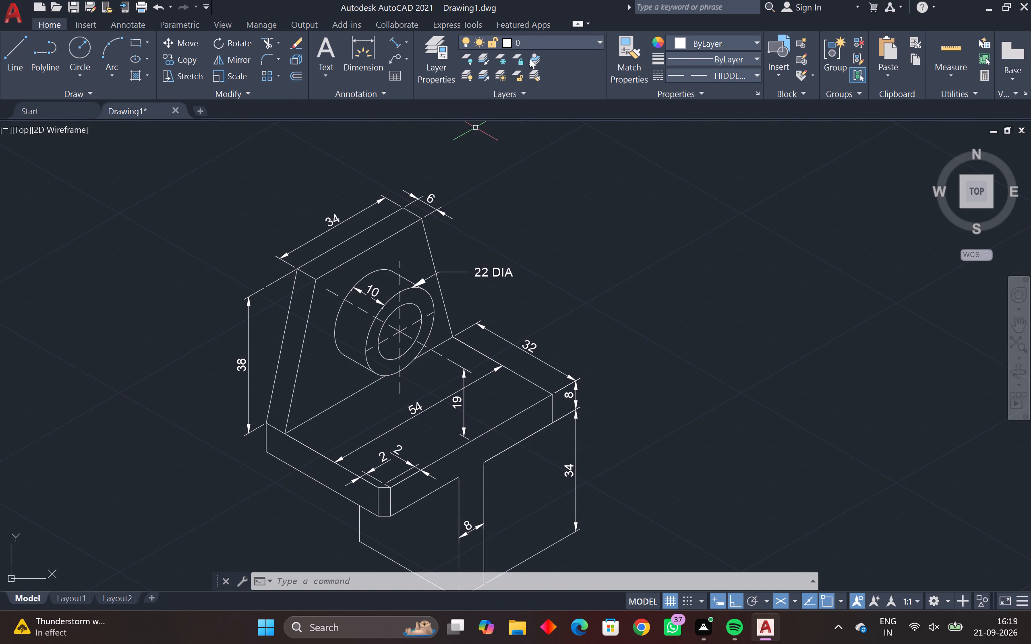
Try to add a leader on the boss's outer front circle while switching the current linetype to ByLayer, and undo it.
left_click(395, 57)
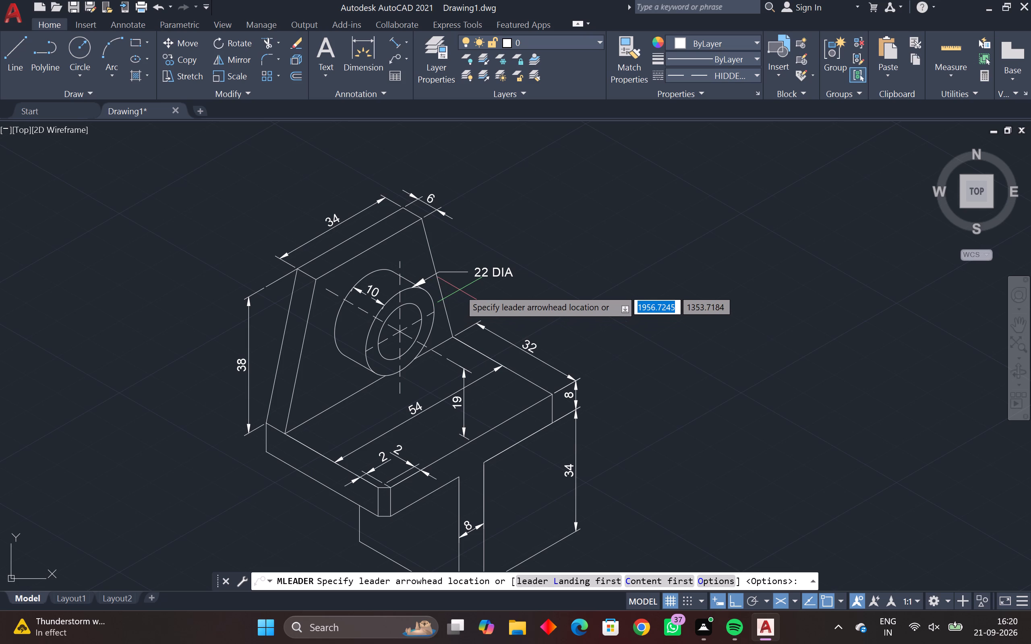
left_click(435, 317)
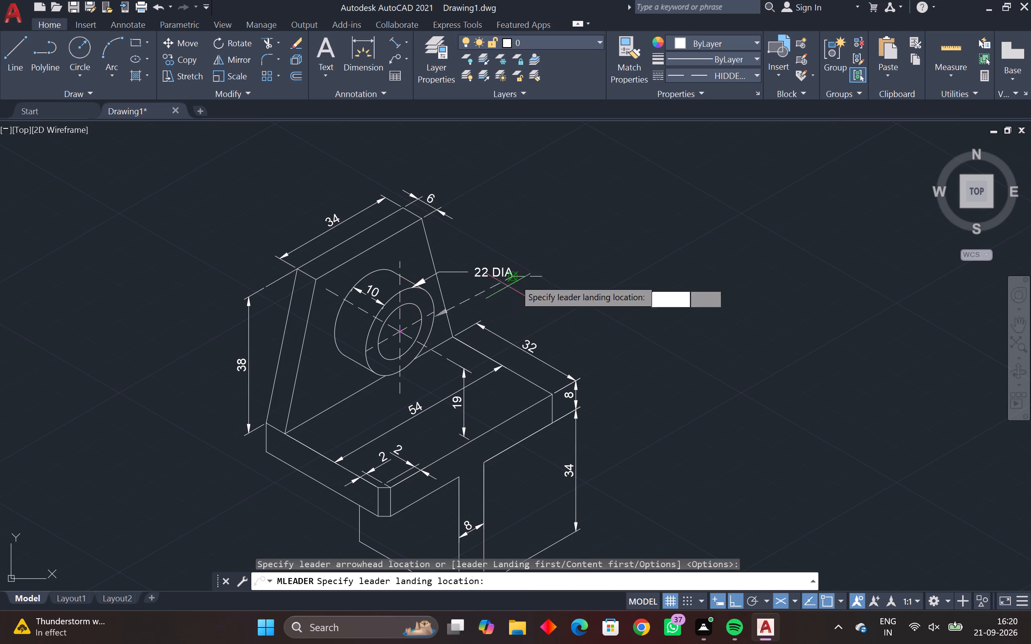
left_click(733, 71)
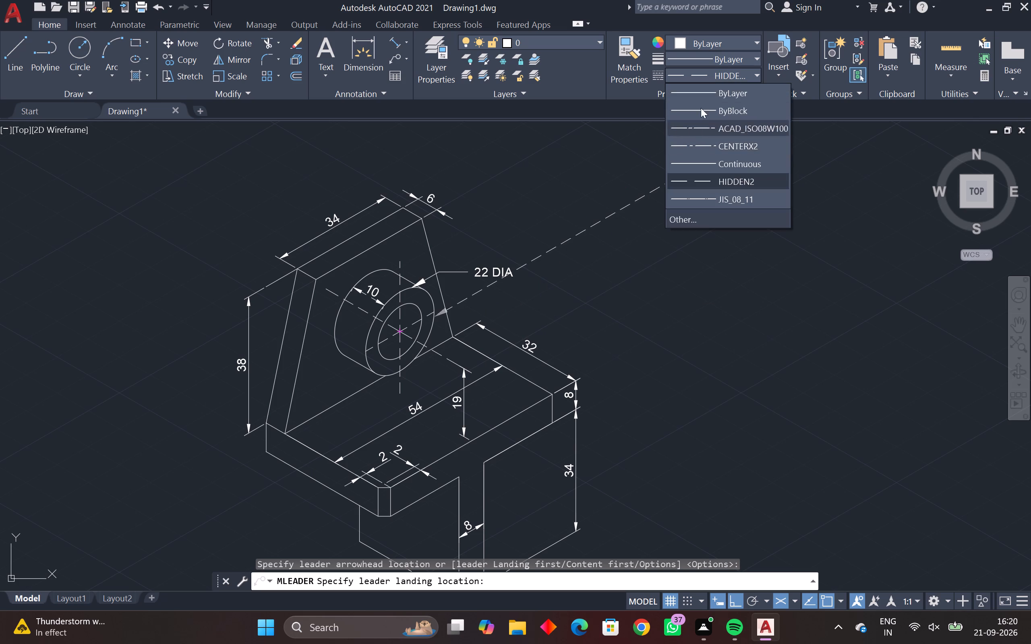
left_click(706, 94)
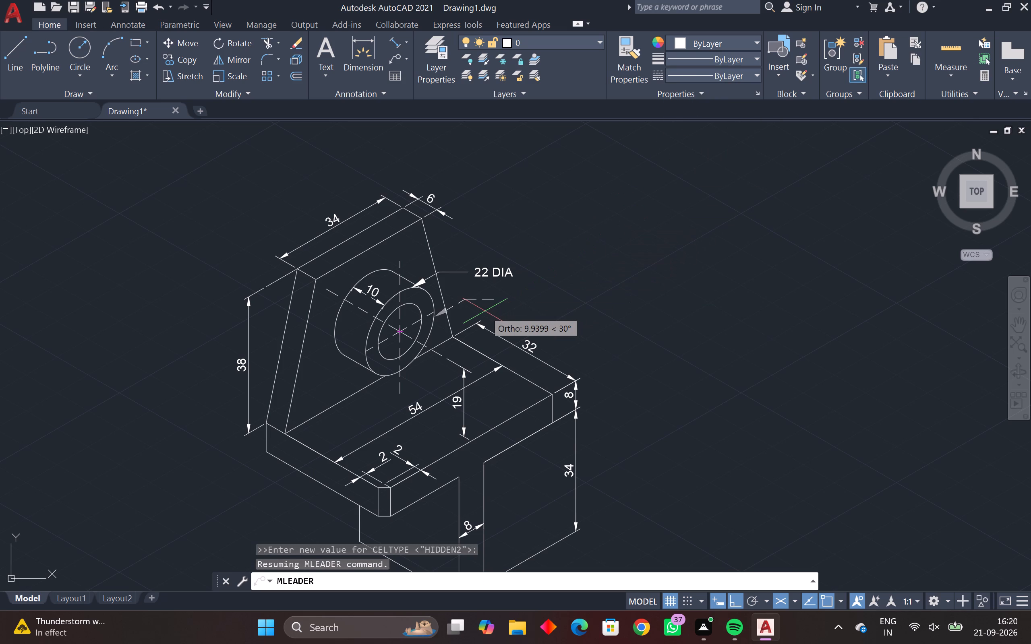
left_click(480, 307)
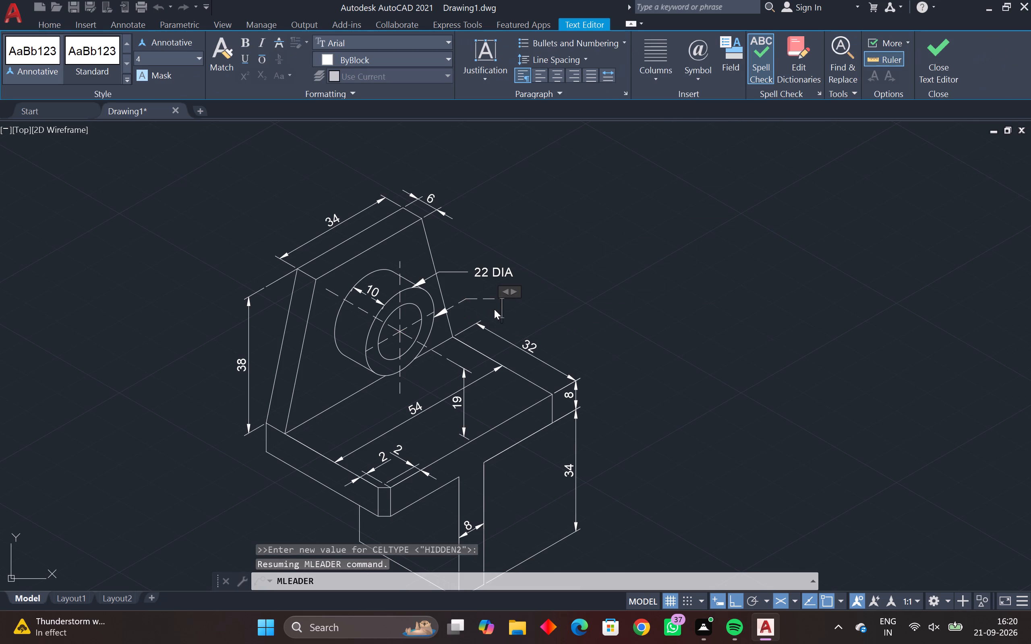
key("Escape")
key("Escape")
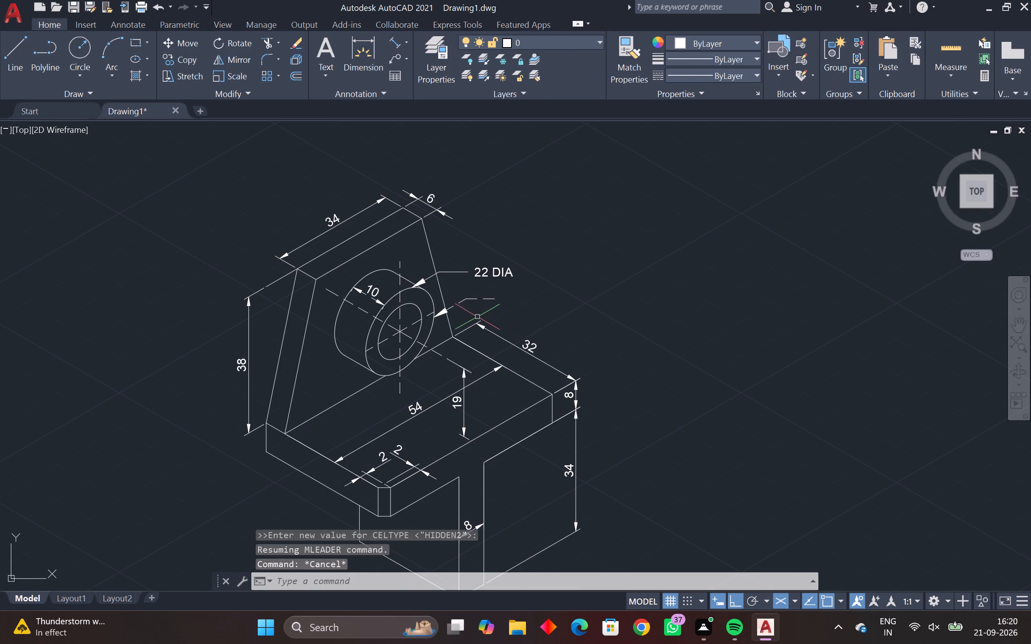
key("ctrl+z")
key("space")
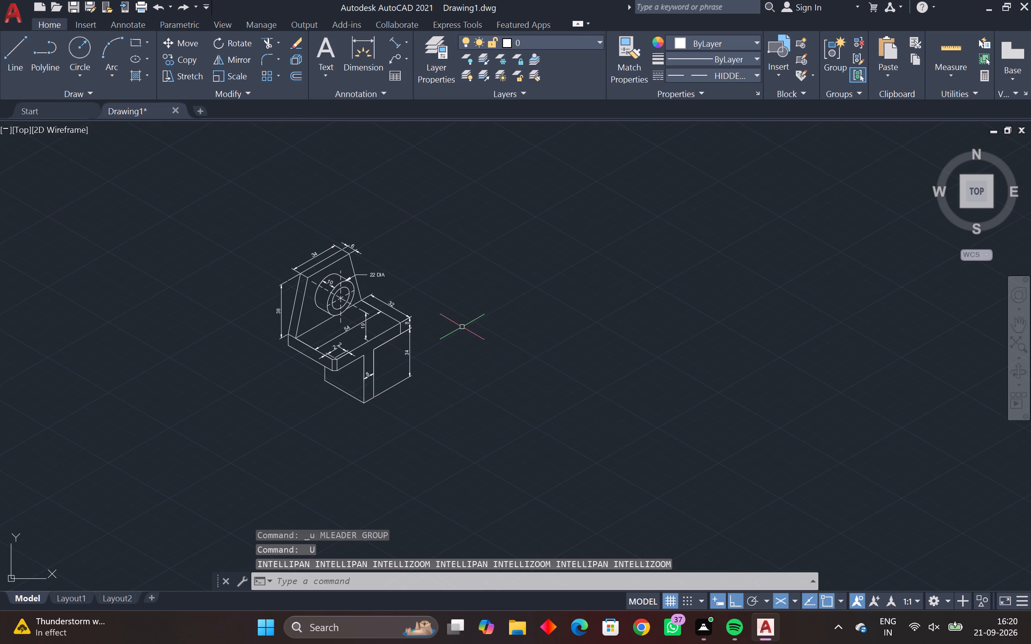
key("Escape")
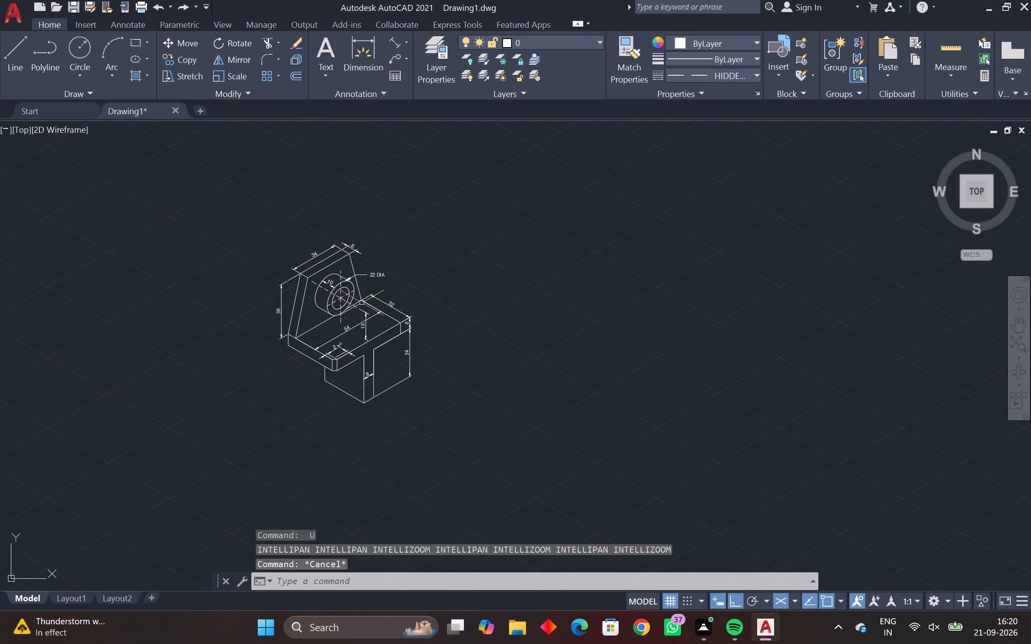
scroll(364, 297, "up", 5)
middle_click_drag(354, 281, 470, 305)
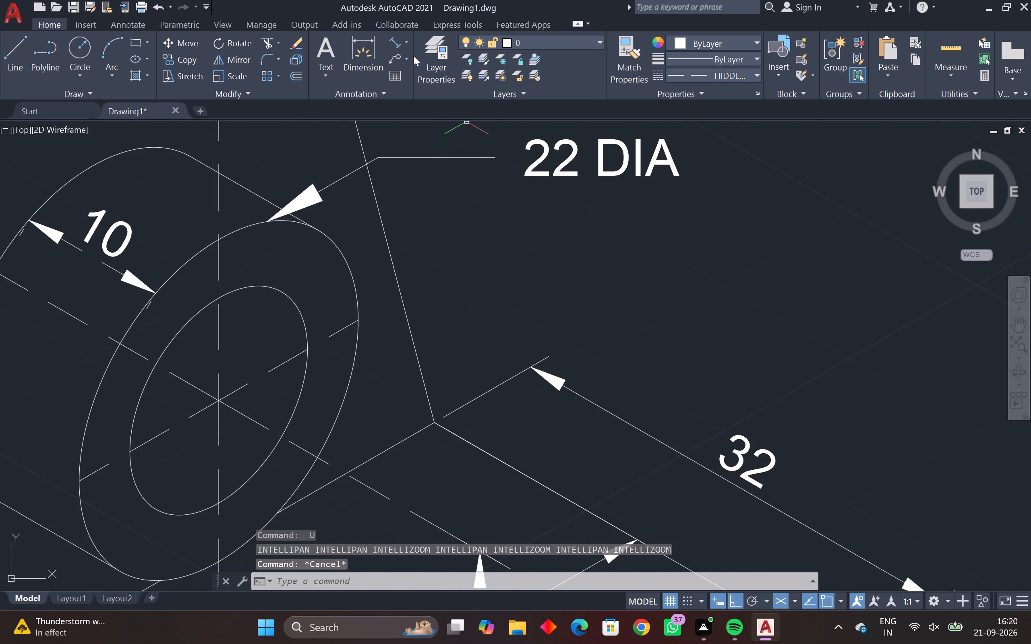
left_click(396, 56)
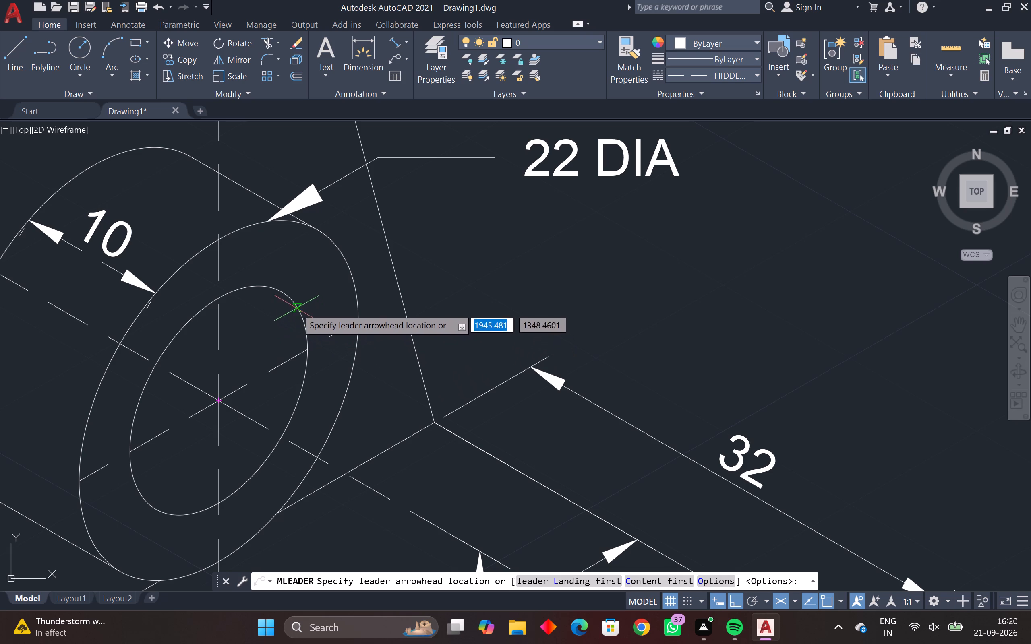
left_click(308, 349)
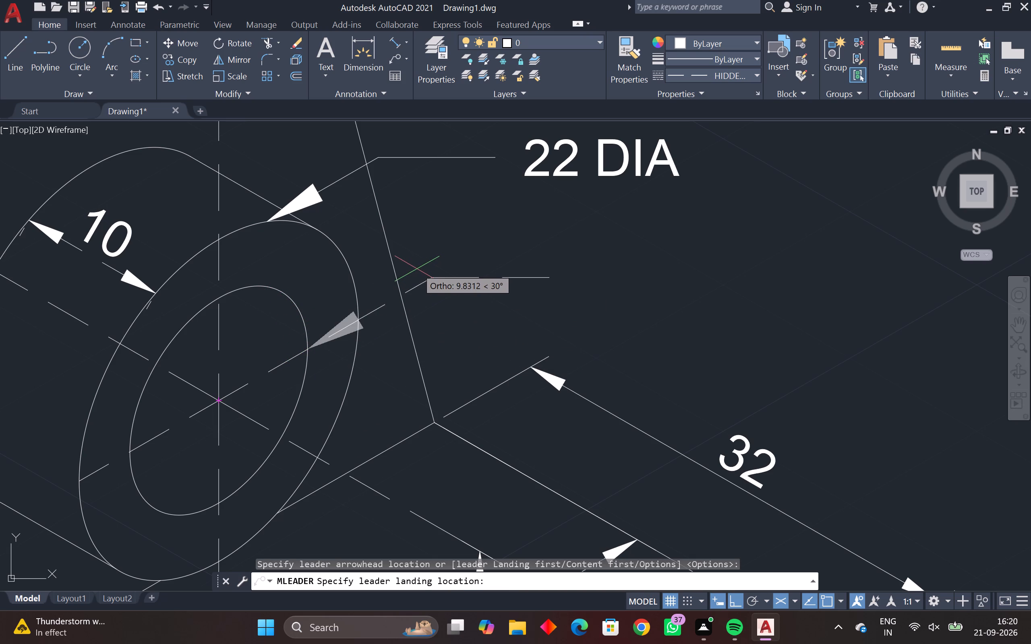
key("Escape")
Set the current linetype to ByLayer.
left_click(678, 80)
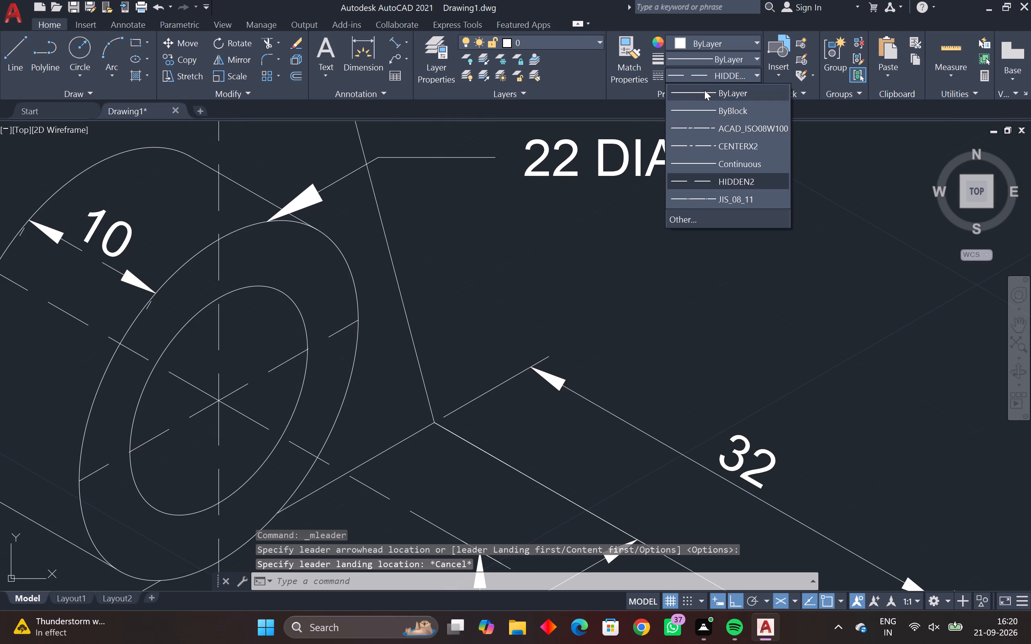
left_click(704, 90)
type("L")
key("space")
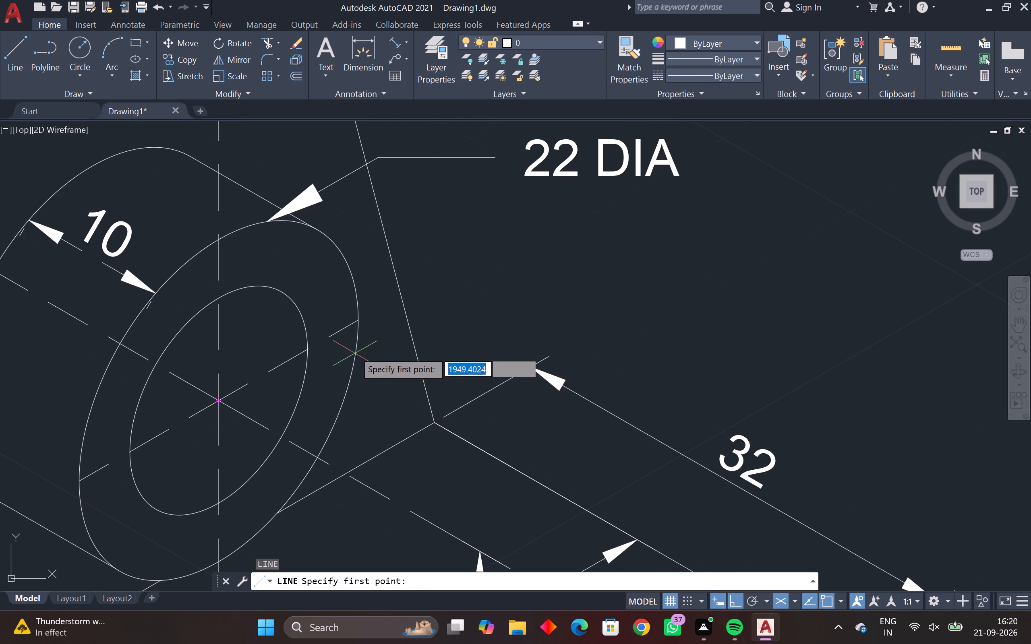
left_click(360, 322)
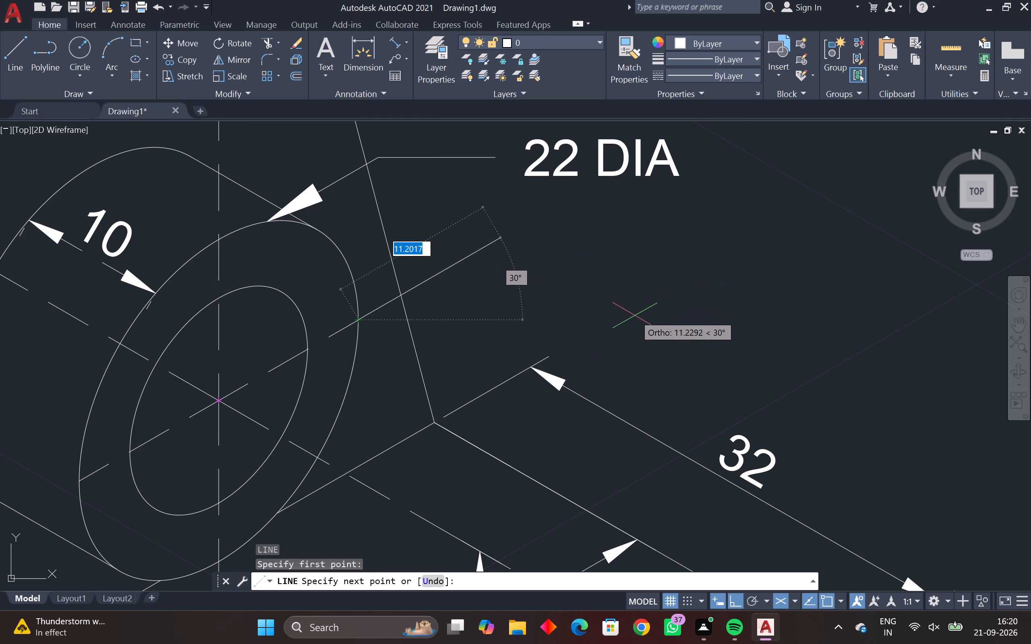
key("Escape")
Add a leader on the boss's outer front circle with 2.5-high, two-line text "14 DIA" and "THROUGH HOLE".
left_click(394, 58)
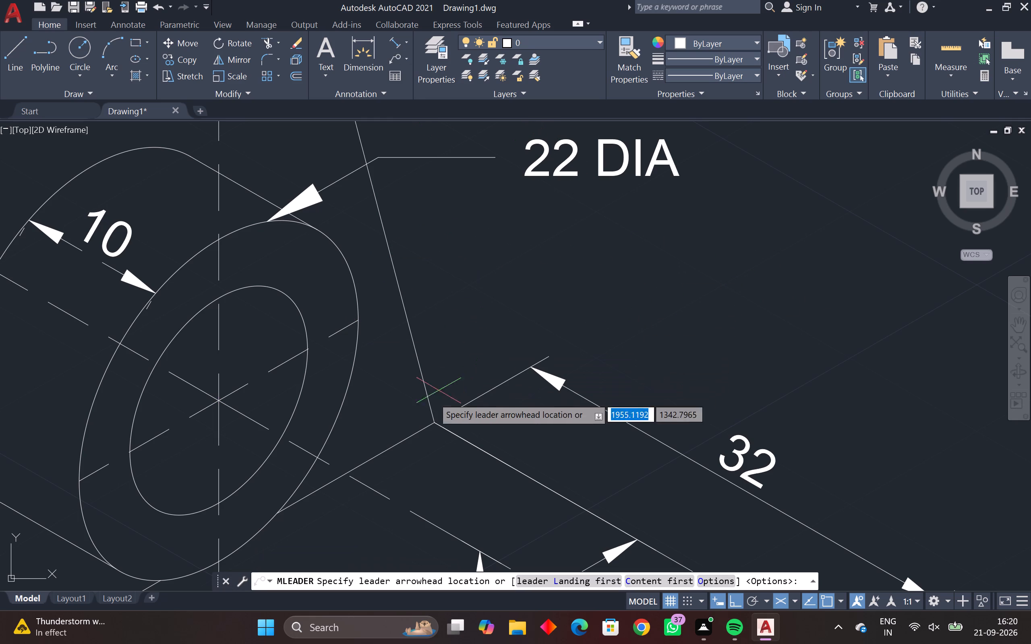
left_click(354, 383)
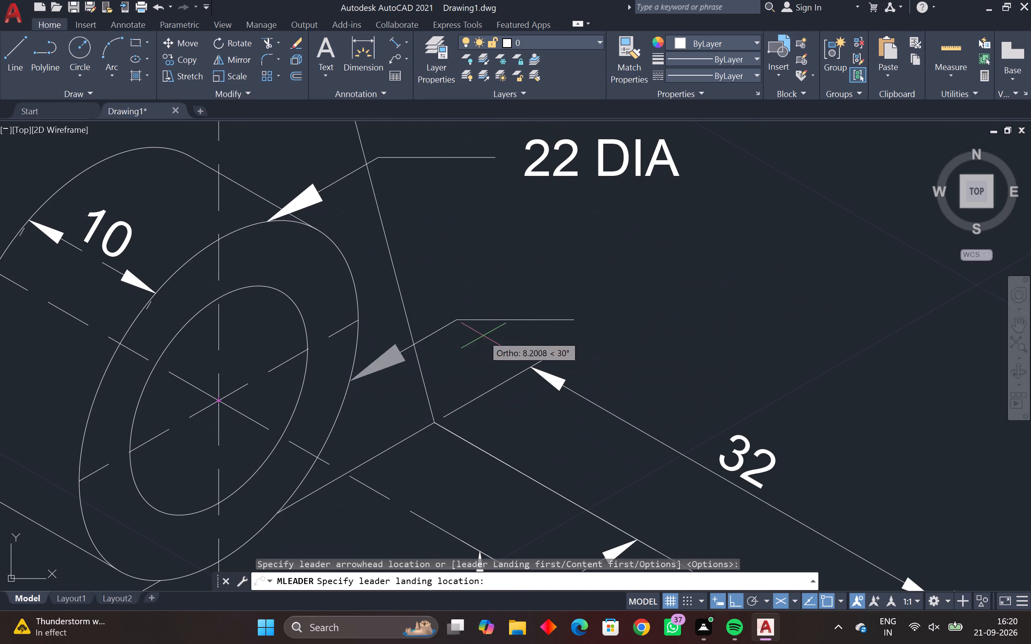
left_click(498, 275)
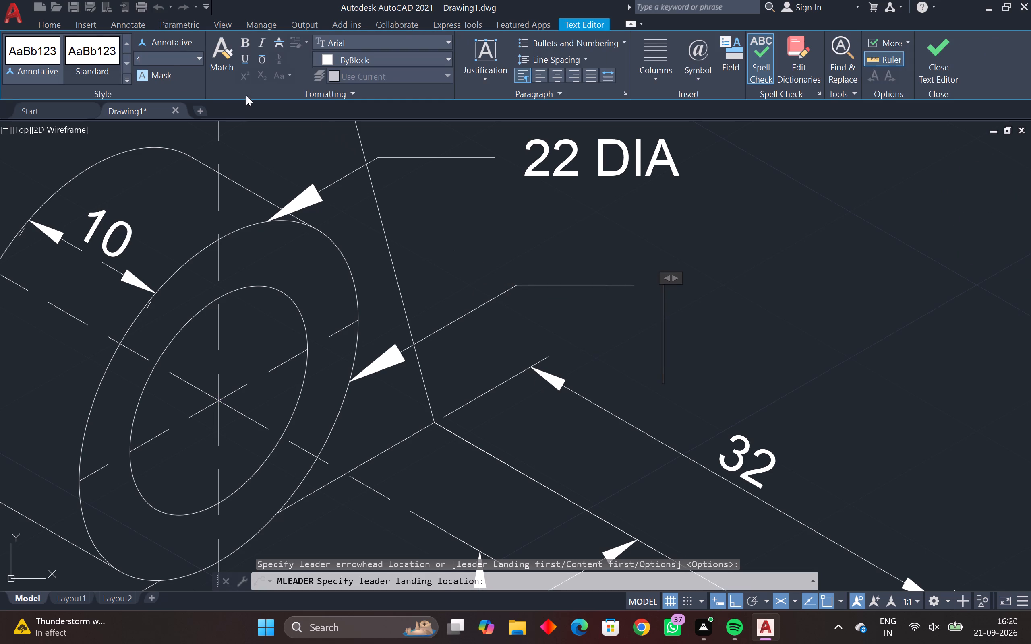
left_click_drag(158, 60, 129, 63)
key("2")
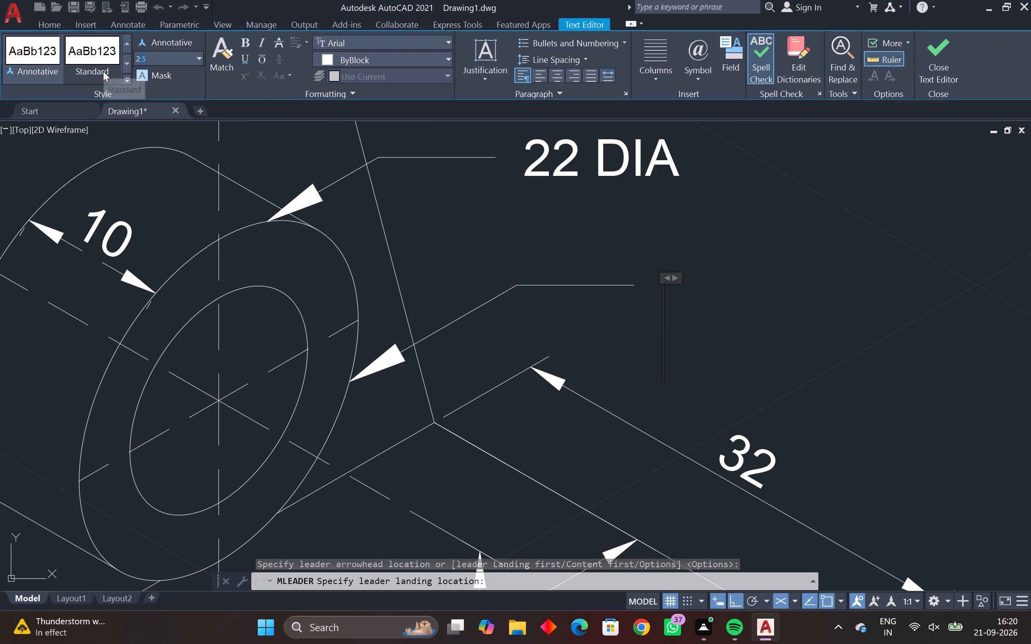
key("Return")
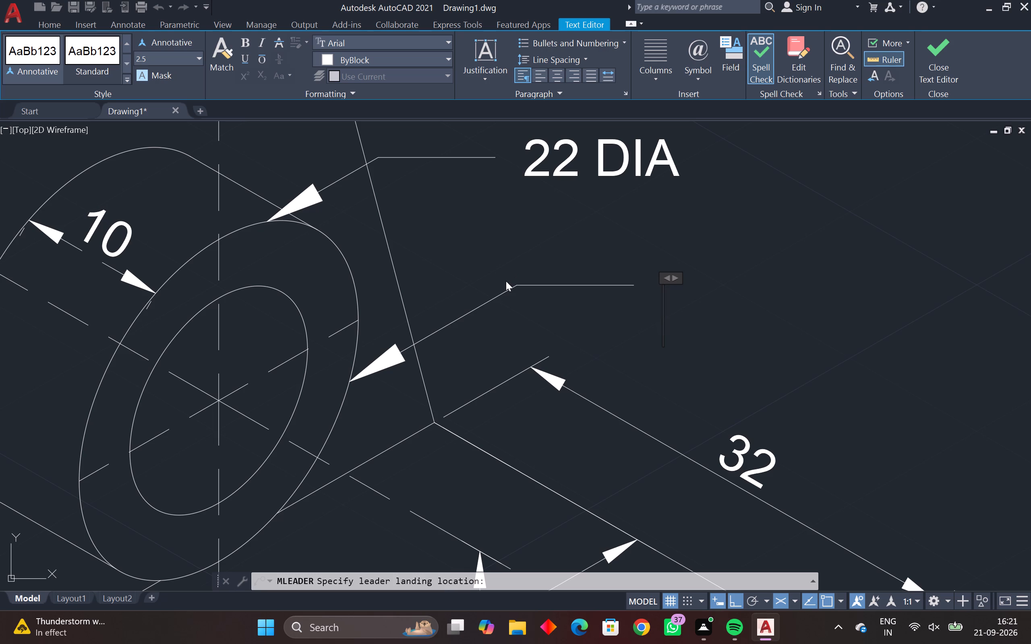
type("14")
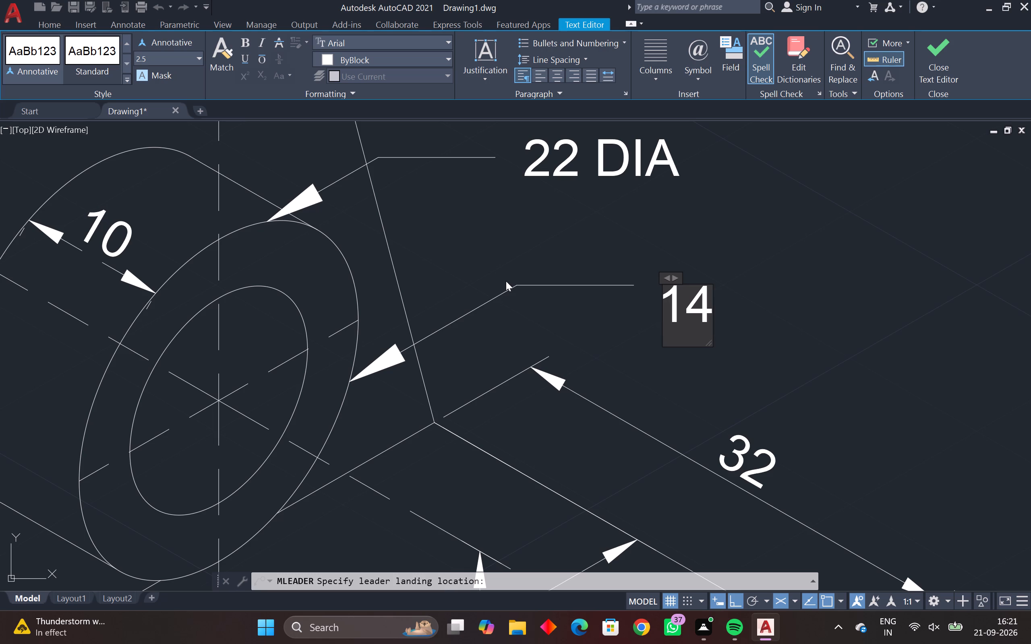
key("space")
type("DIA")
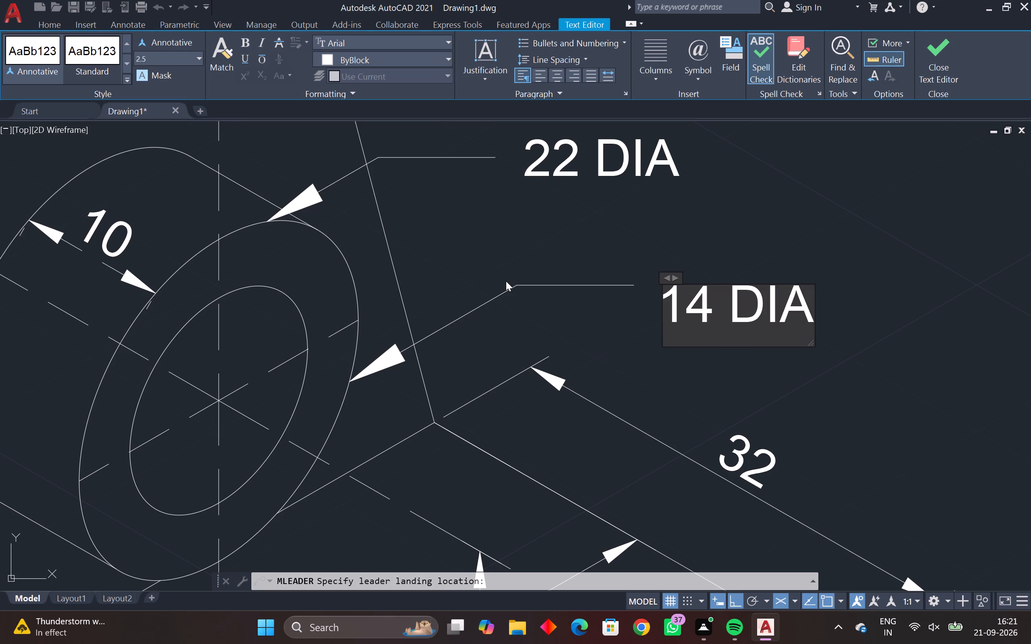
key("Return")
type("TH")
type("ROUGH HOLE")
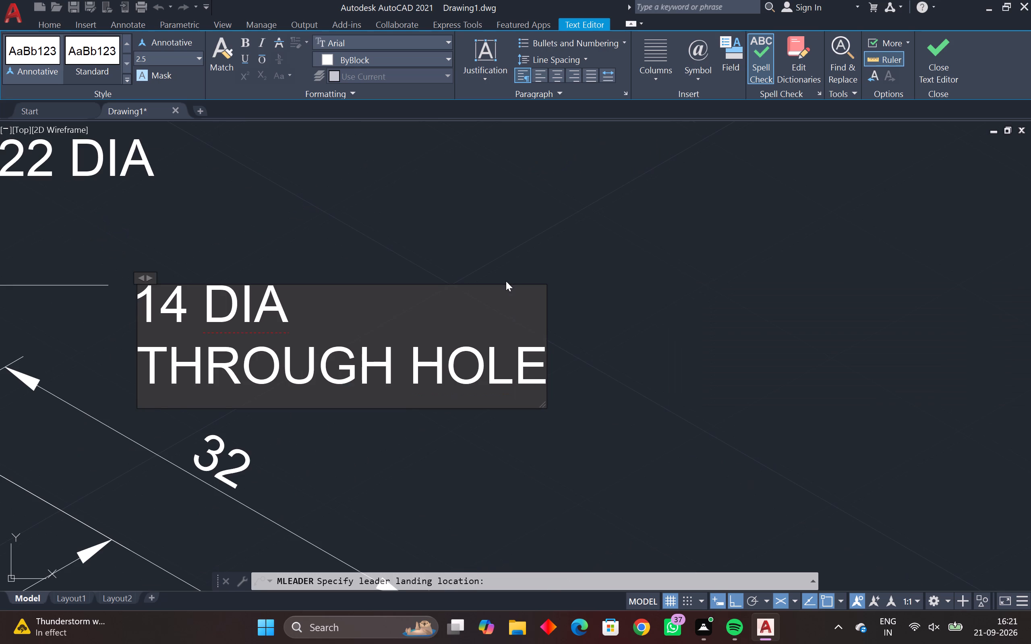
left_click(609, 349)
scroll(551, 396, "down", 2)
middle_click_drag(551, 396, 479, 297)
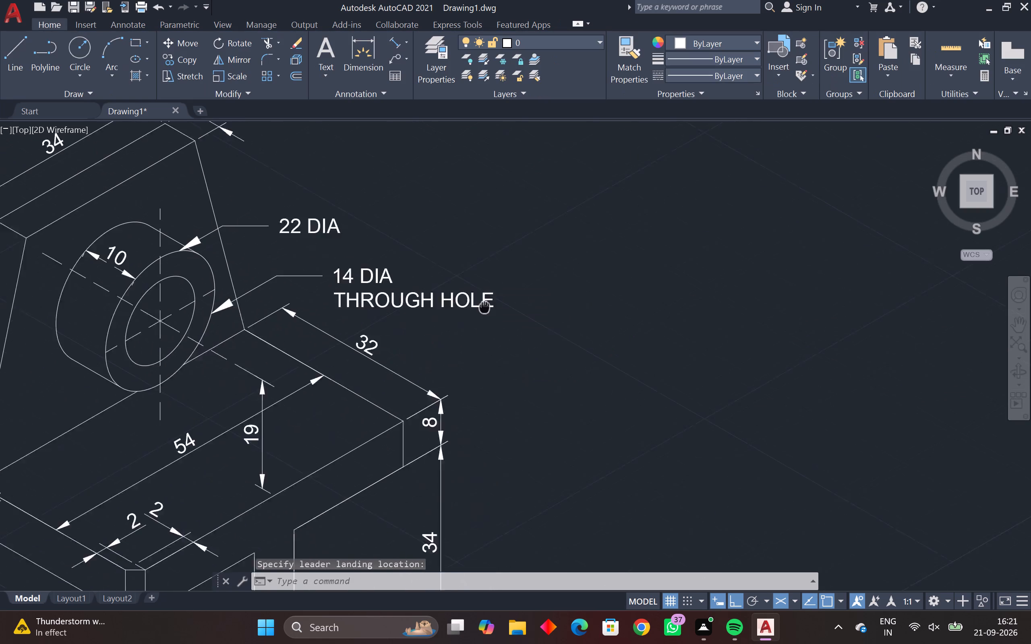
middle_click_drag(479, 297, 476, 294)
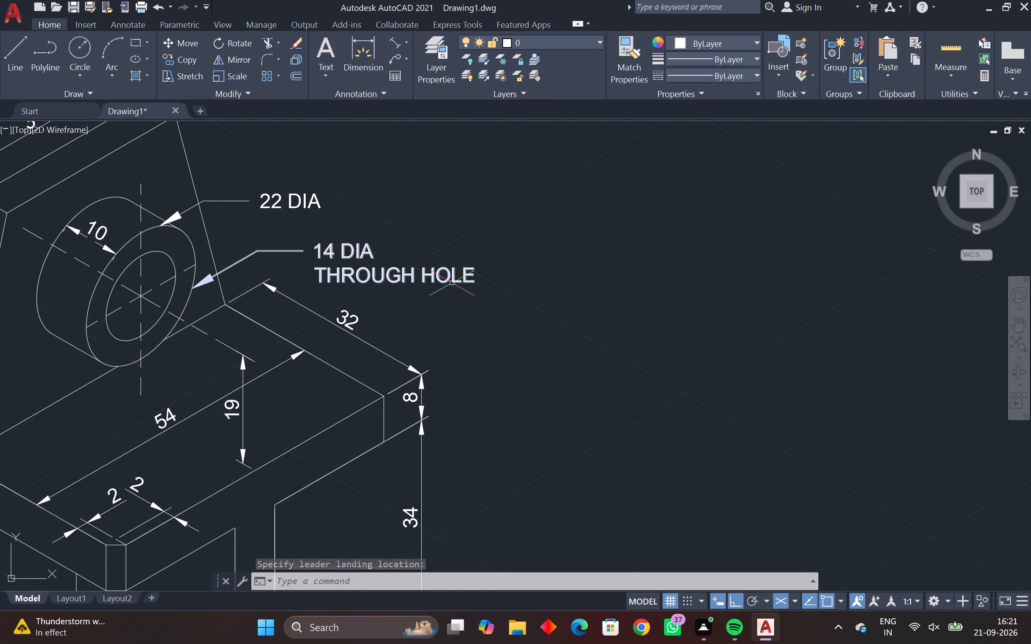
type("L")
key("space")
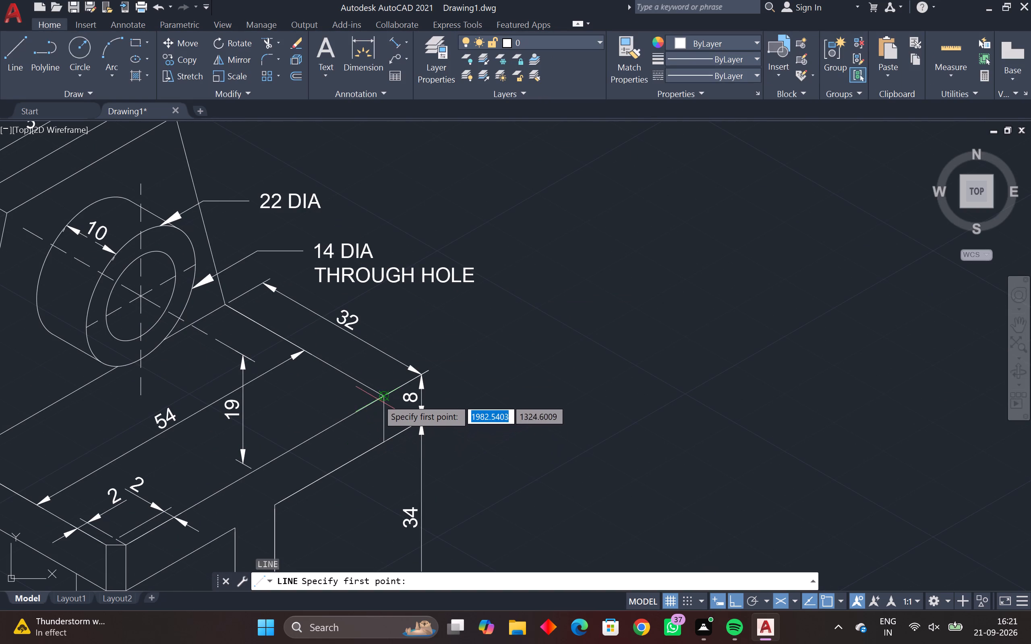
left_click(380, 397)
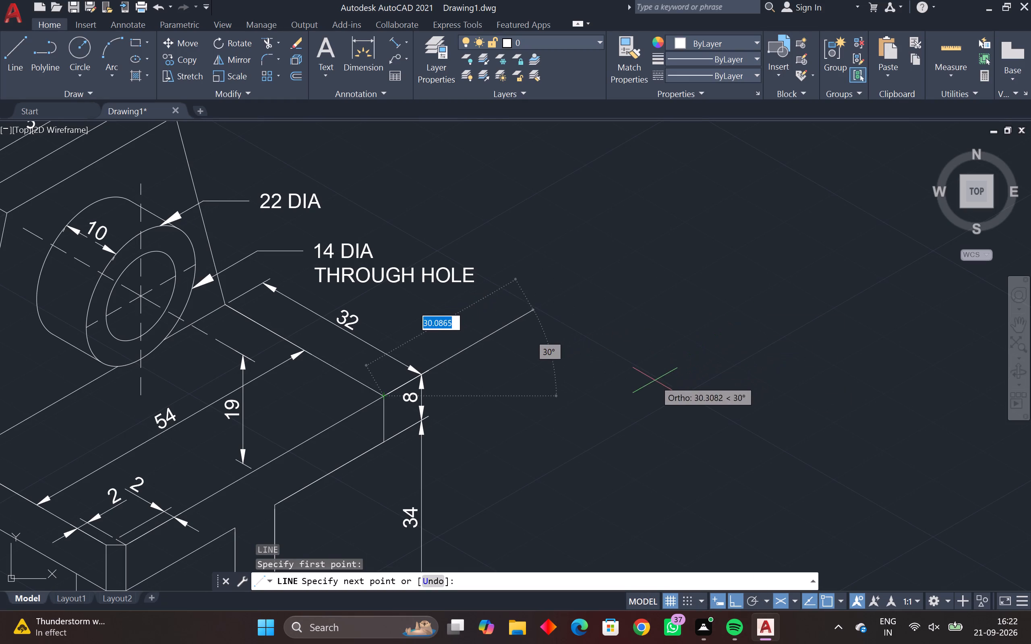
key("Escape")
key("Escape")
Switch off isometric drafting to return to orthographic mode.
scroll(601, 407, "down", 2)
middle_click_drag(551, 418, 586, 334)
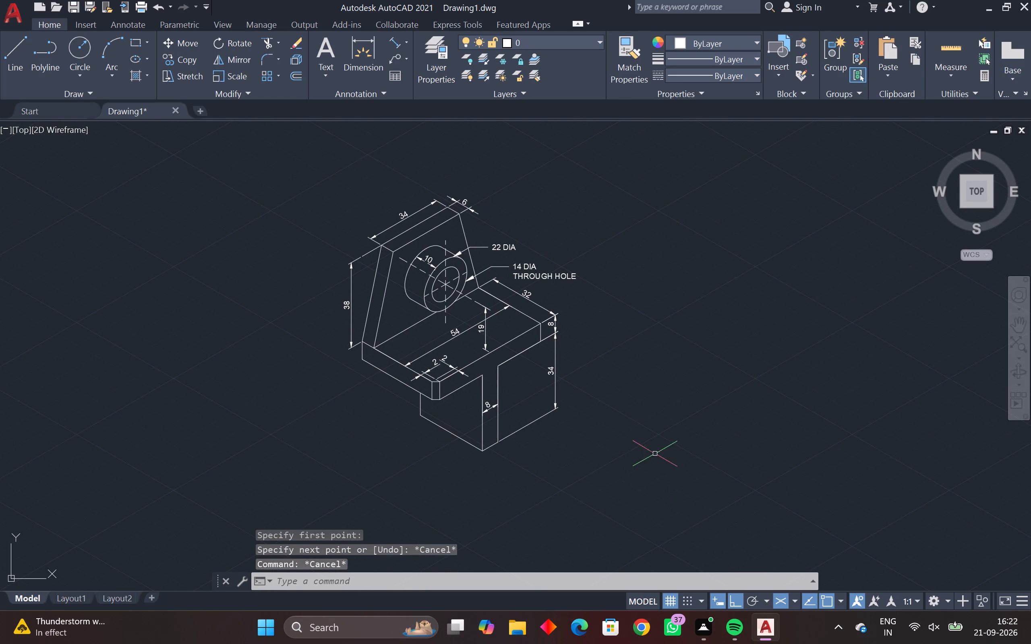
middle_click_drag(641, 453, 575, 448)
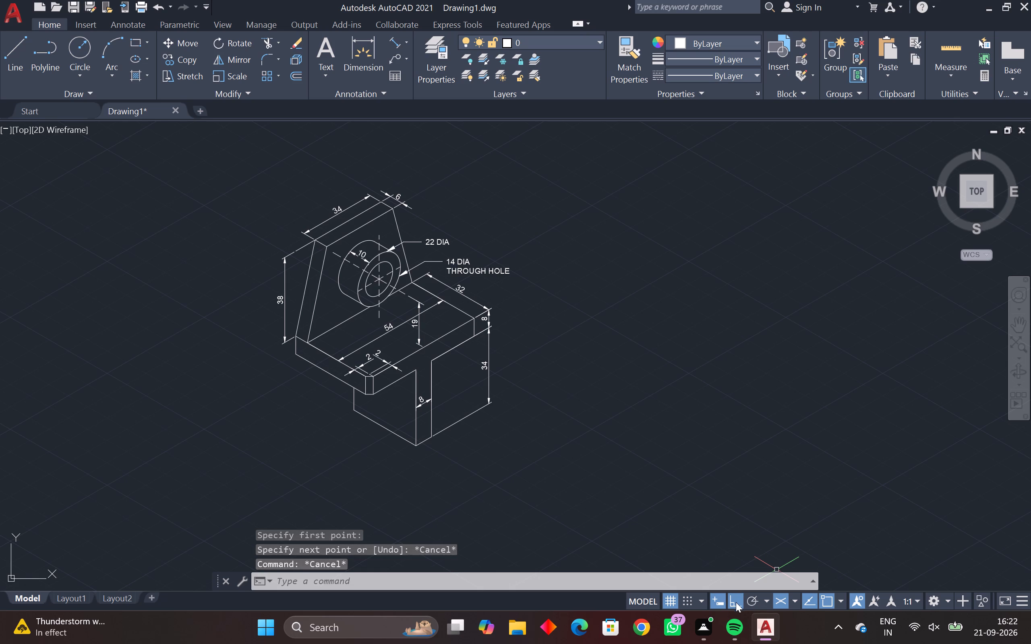
left_click(778, 597)
Set the default lineweight to 0.00 mm in the lineweight settings.
middle_click_drag(456, 385, 500, 402)
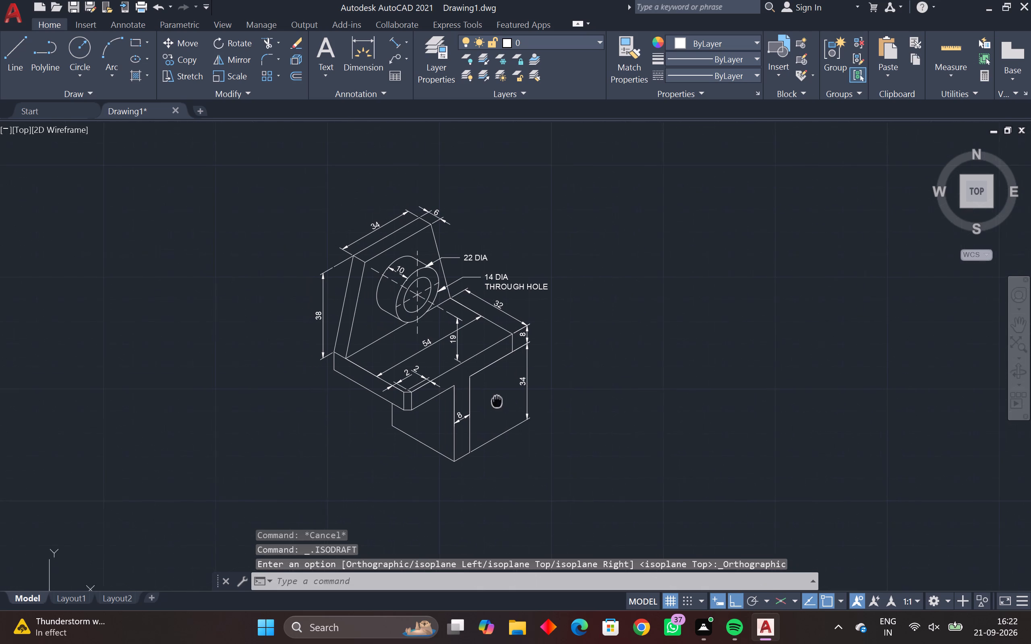
middle_click_drag(500, 402, 504, 390)
key("l")
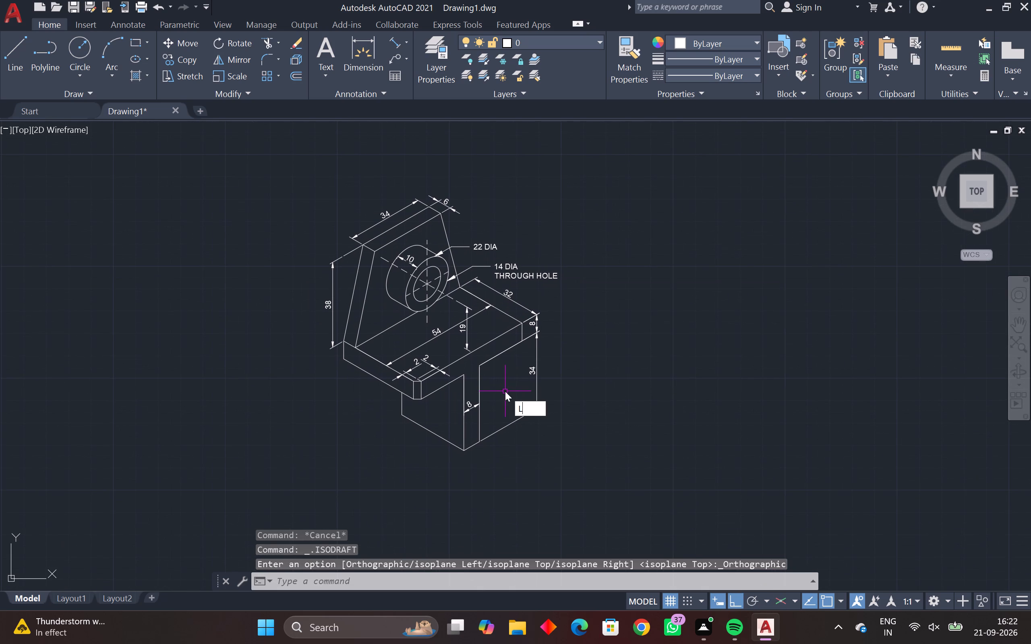
key("w")
key("Return")
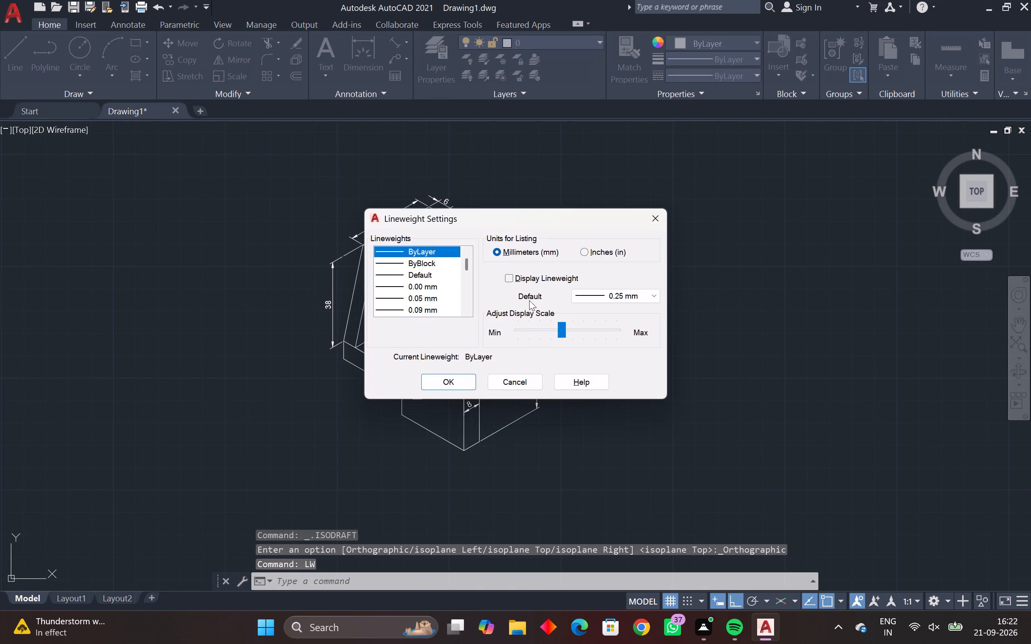
left_click(632, 298)
scroll(638, 340, "up", 2)
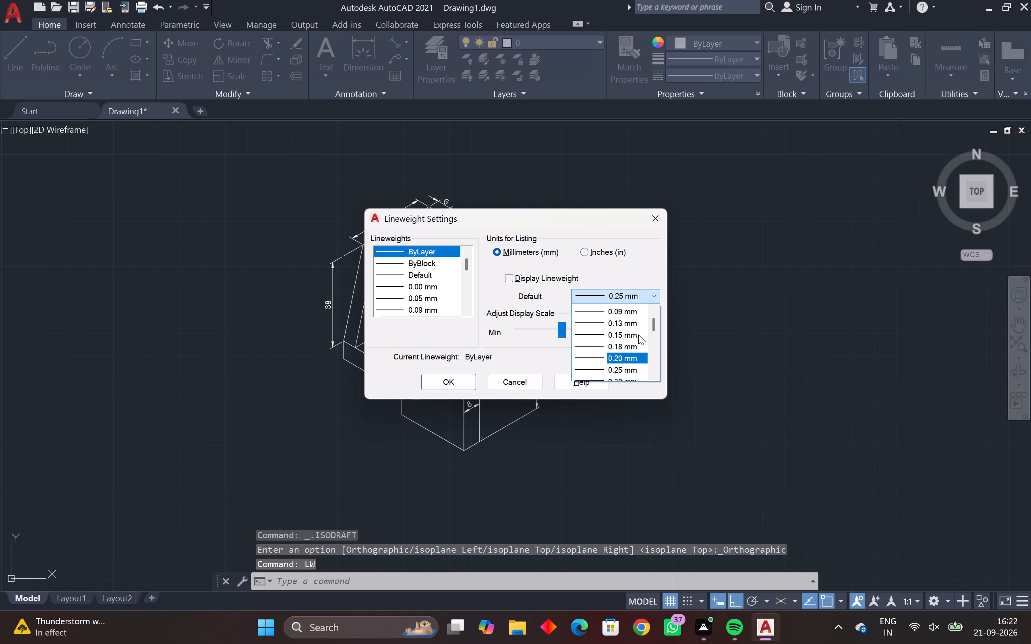
scroll(638, 334, "up", 3)
left_click(595, 308)
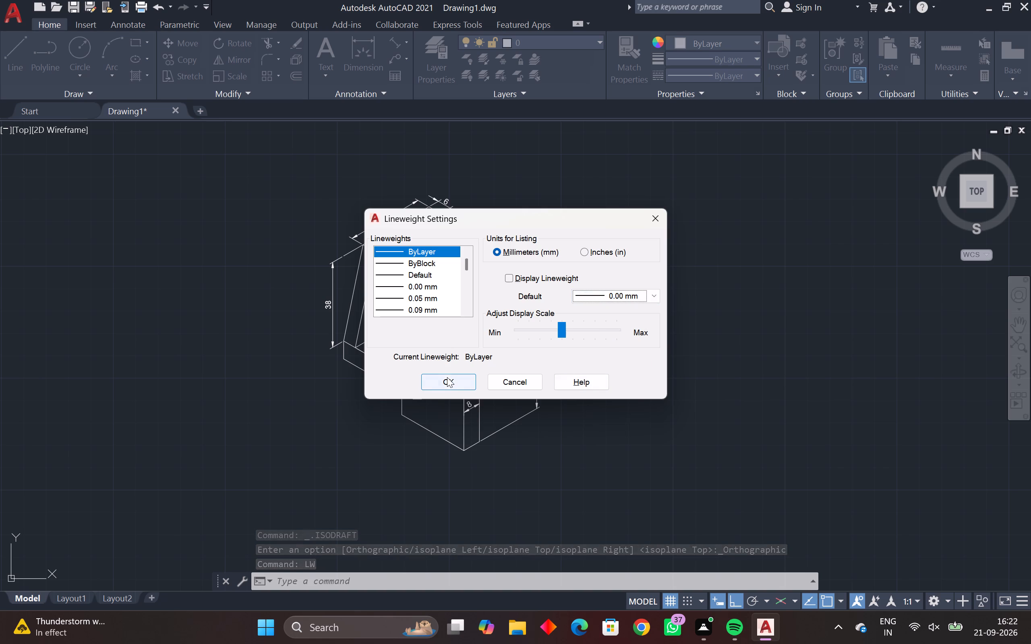
left_click(447, 377)
Open the recent drawing 11838 SEP 21(1).dwg and examine its contents.
middle_click_drag(540, 417, 511, 458)
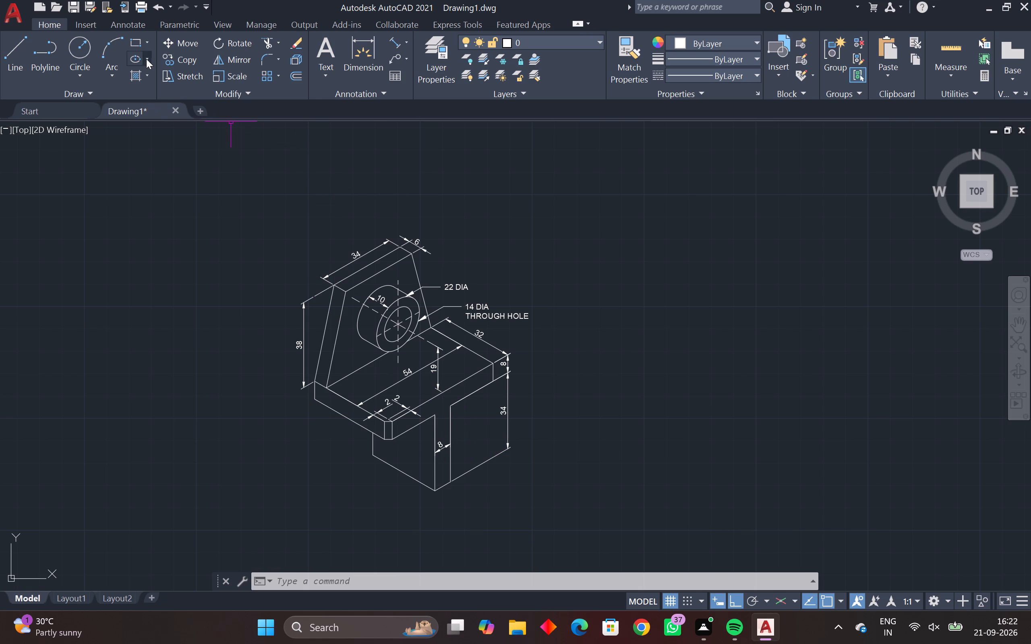
left_click(17, 8)
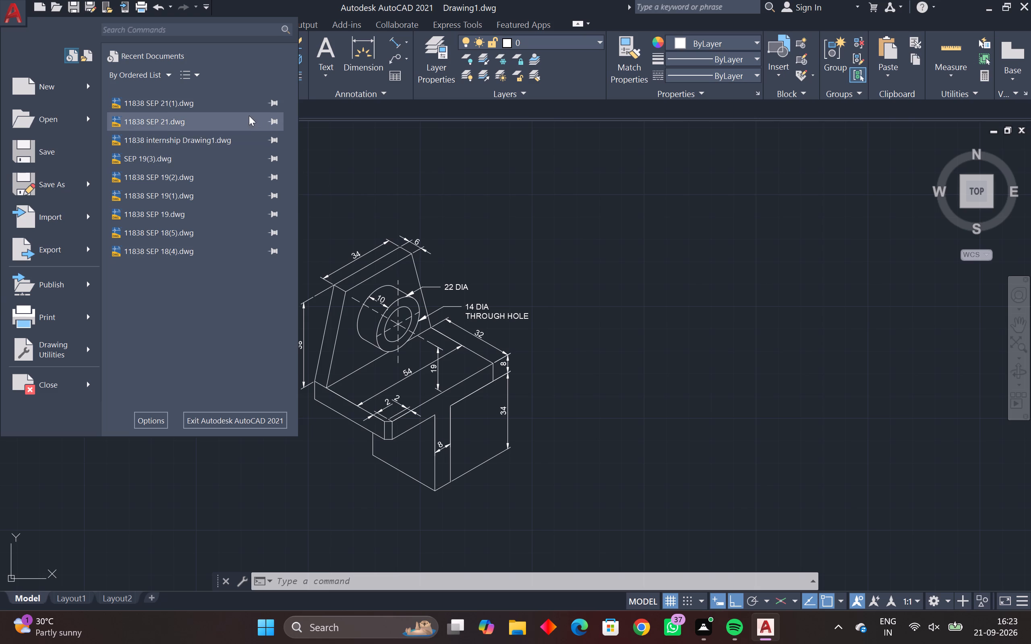
left_click(196, 105)
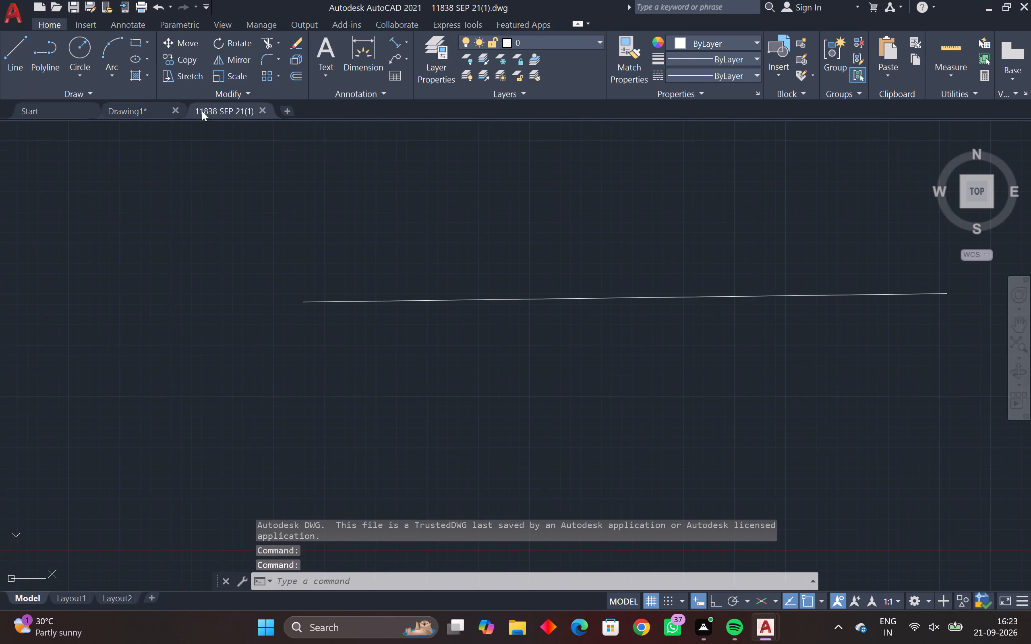
scroll(392, 280, "down", 4)
middle_click_drag(393, 279, 297, 284)
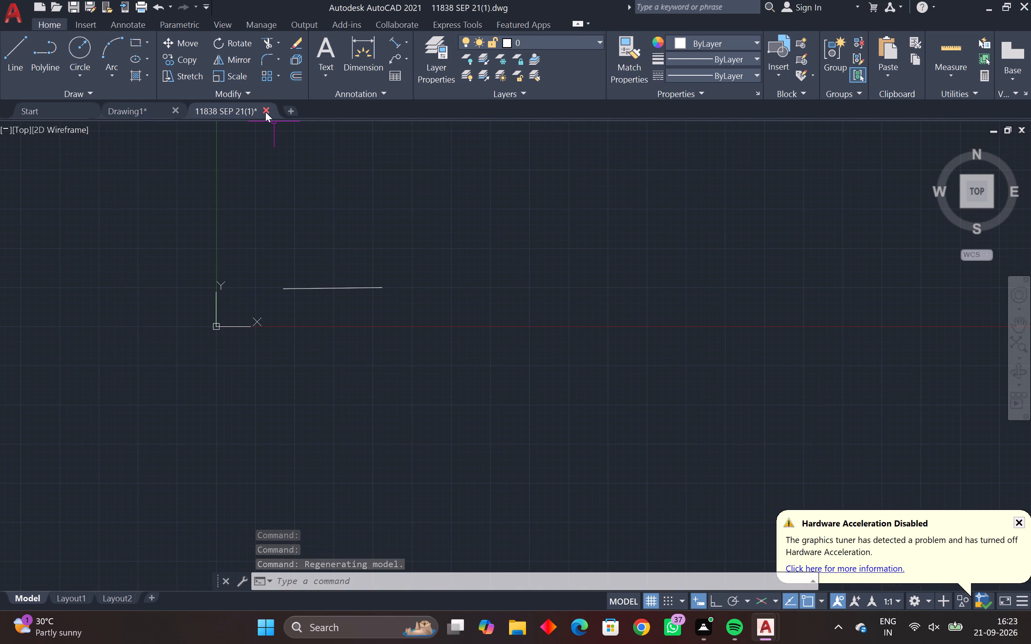
Return to Drawing1 and save it in Documents as 11838 SEP 21,1.
left_click(139, 110)
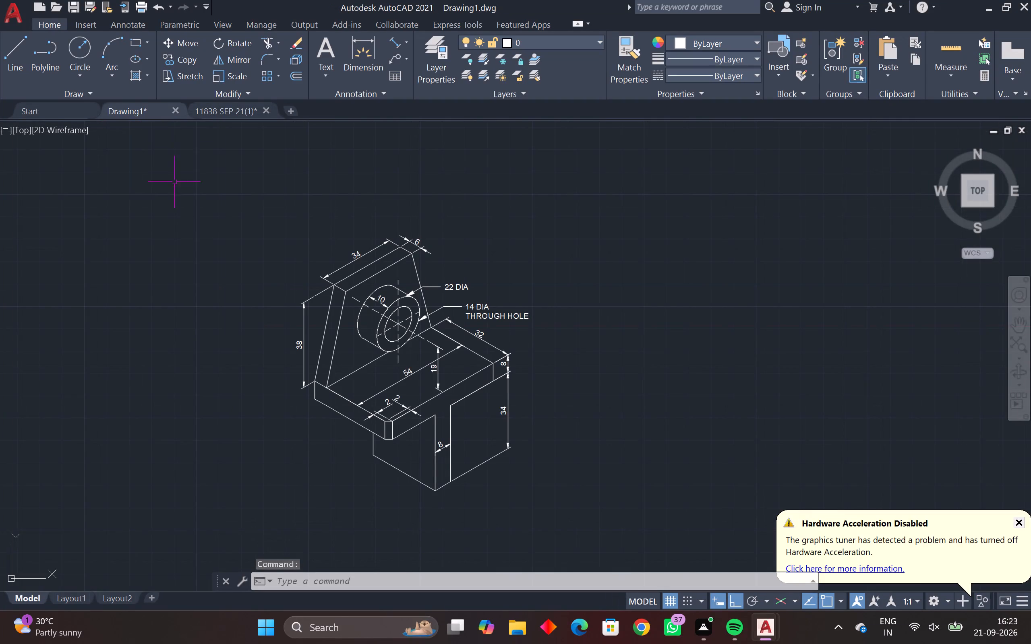
middle_click_drag(271, 244, 212, 198)
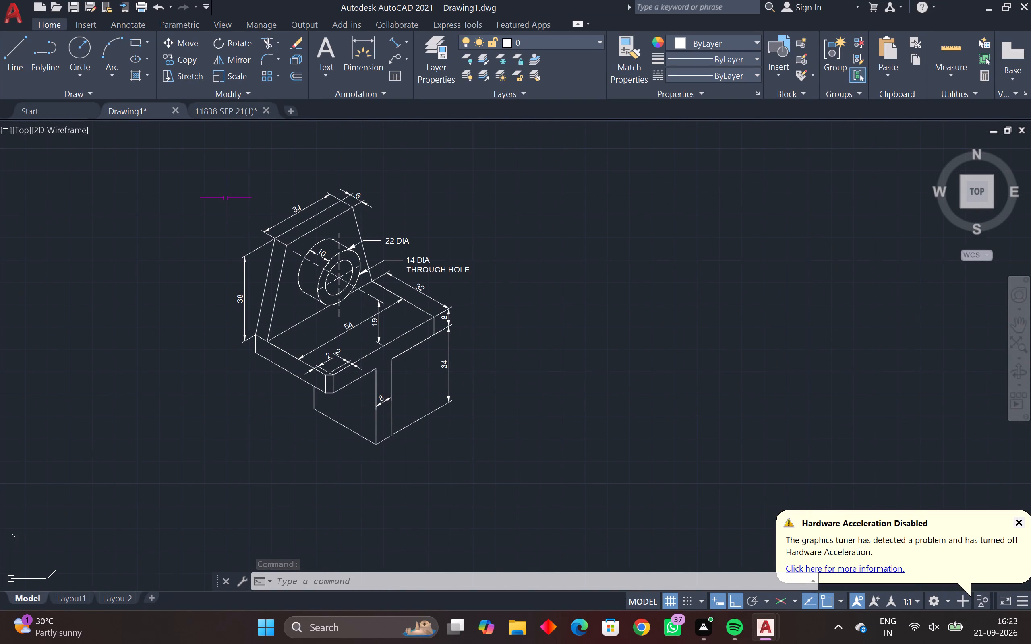
key("ctrl+s")
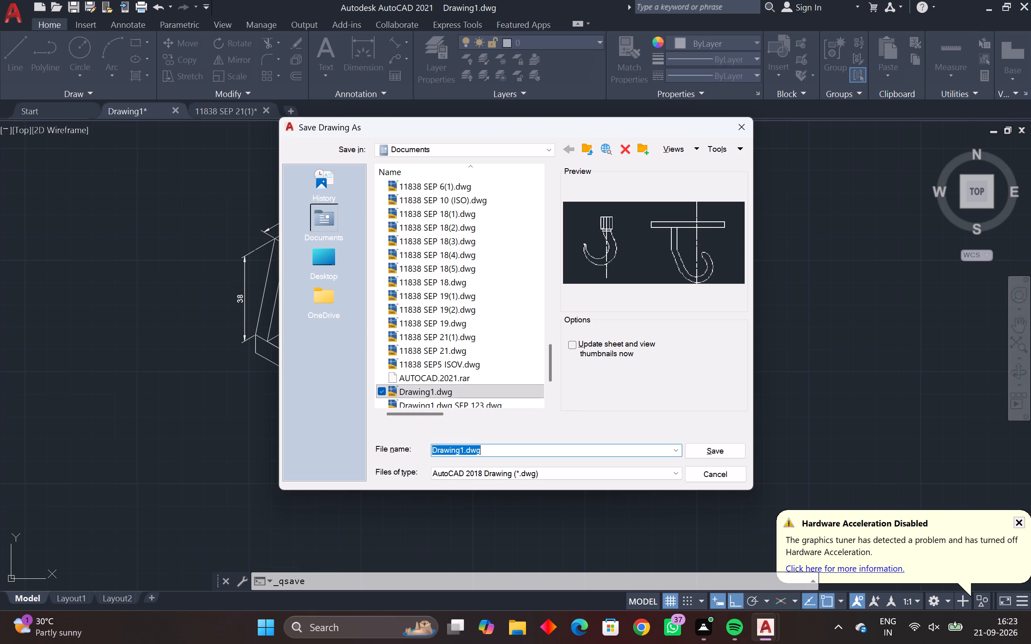
type("11838")
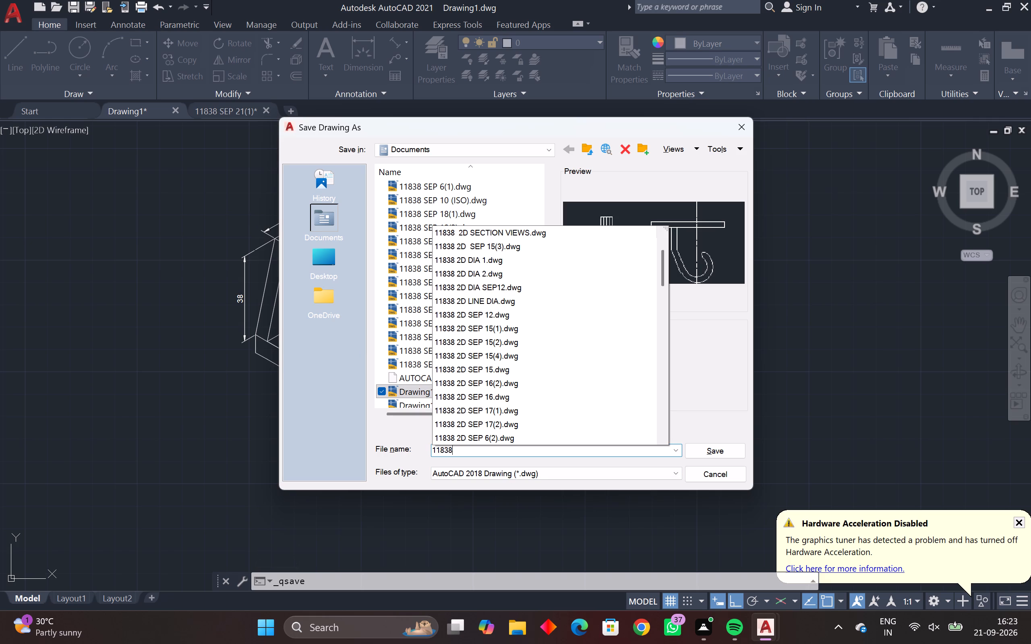
key("space")
type("SE")
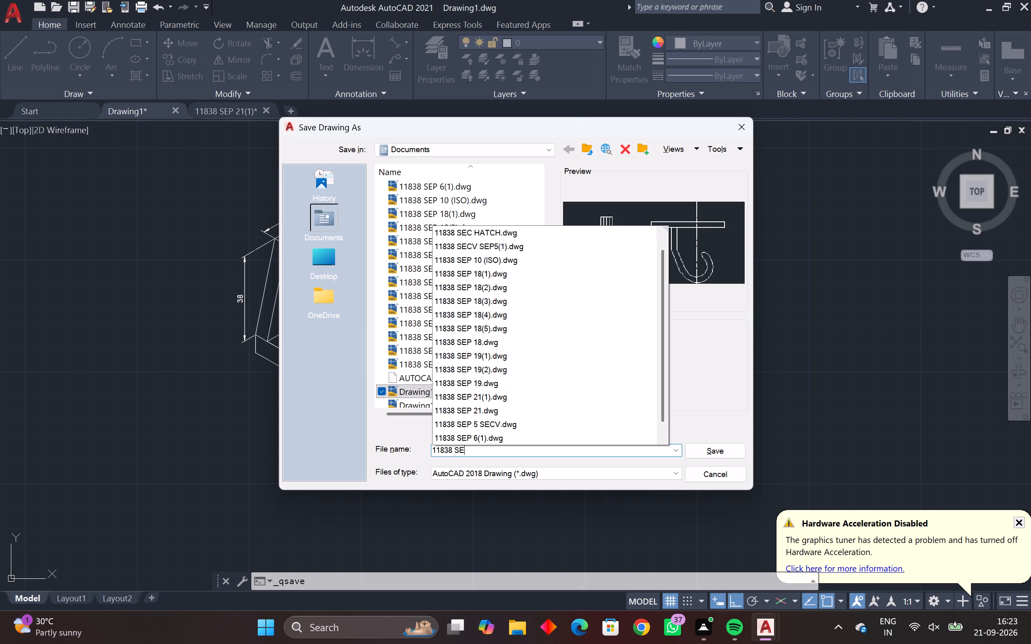
key("p")
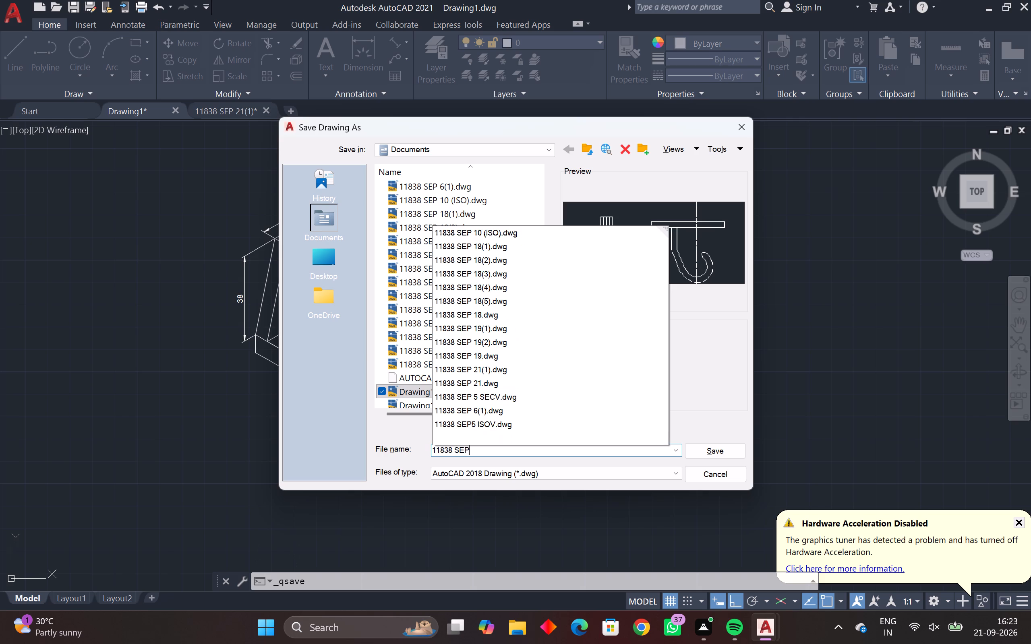
key("space")
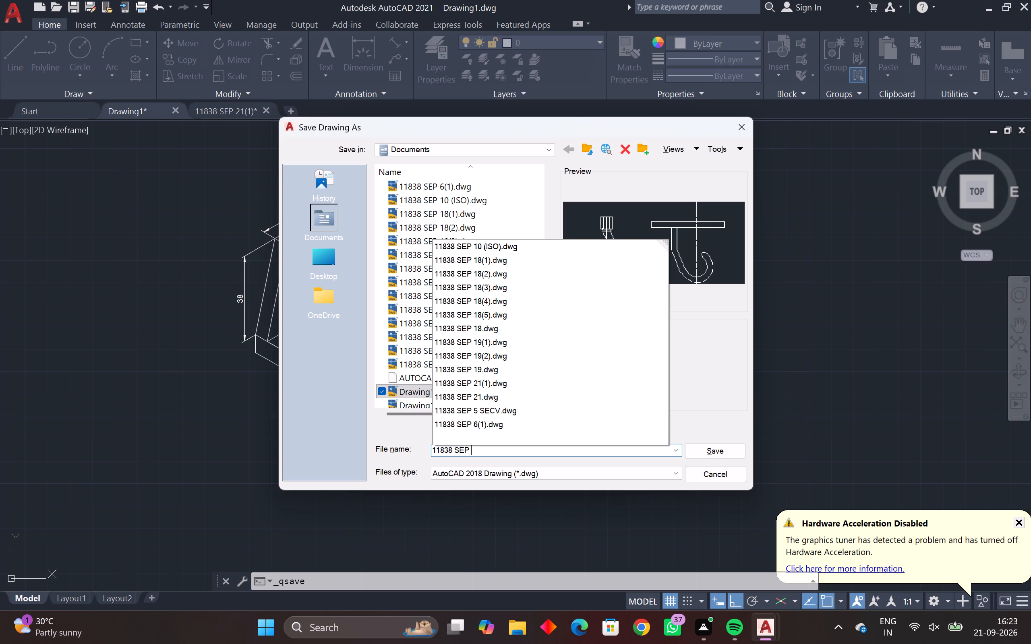
key("1")
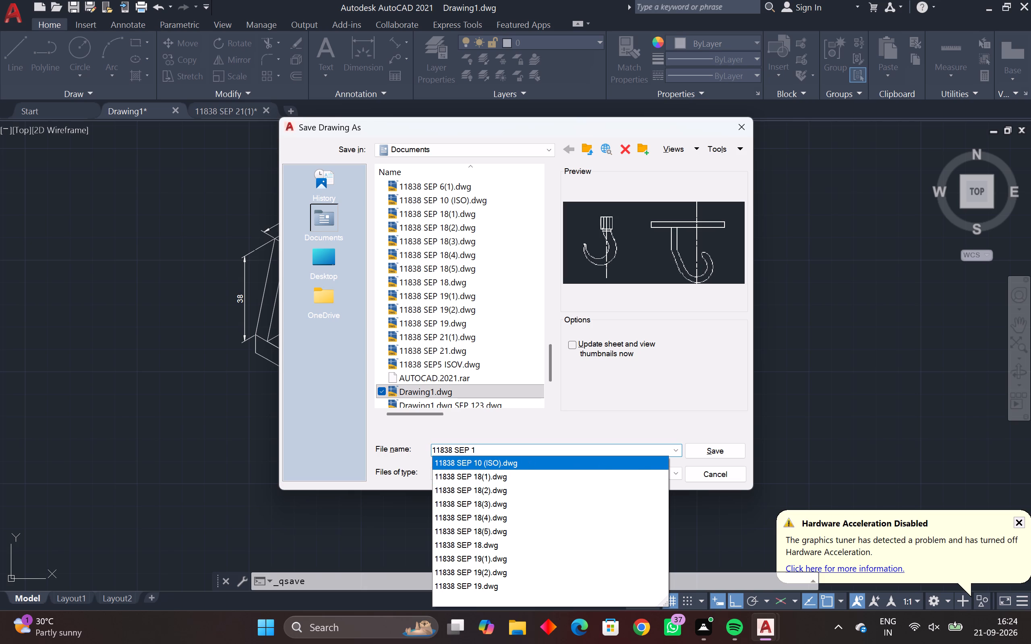
key("BackSpace")
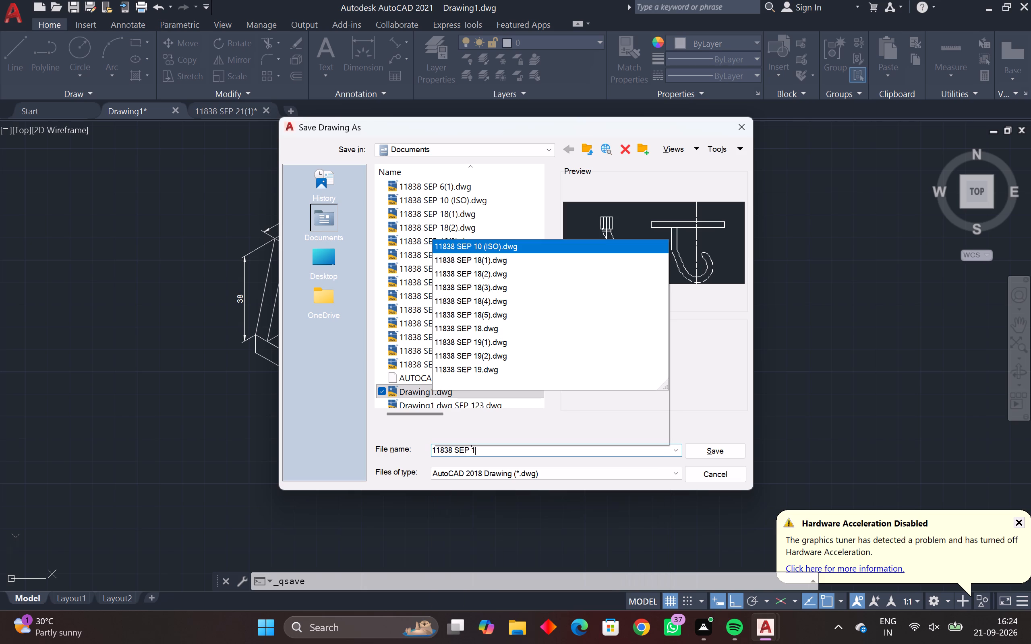
type("21")
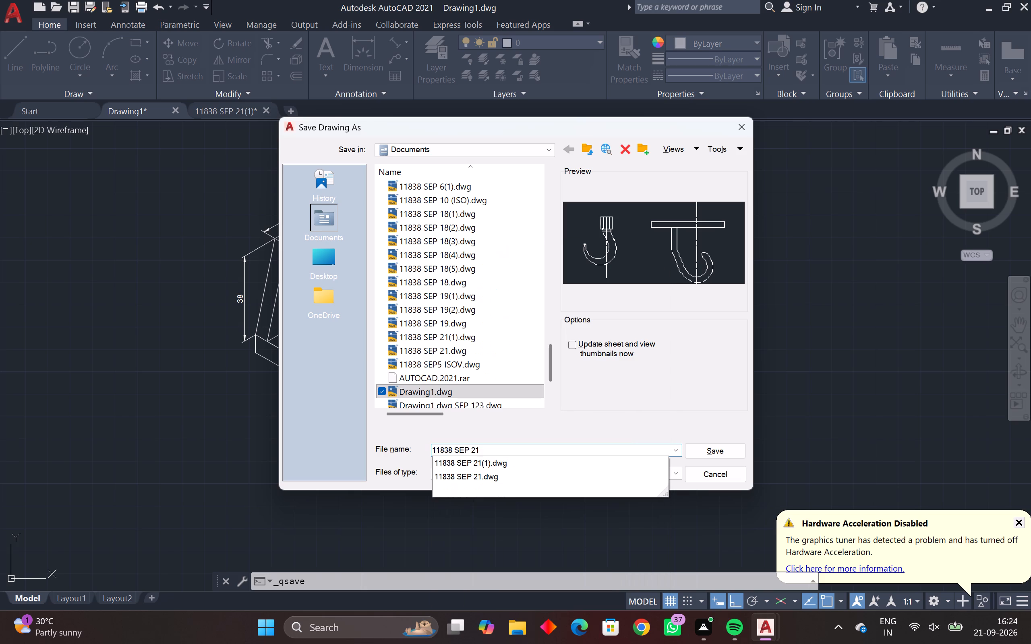
key("space")
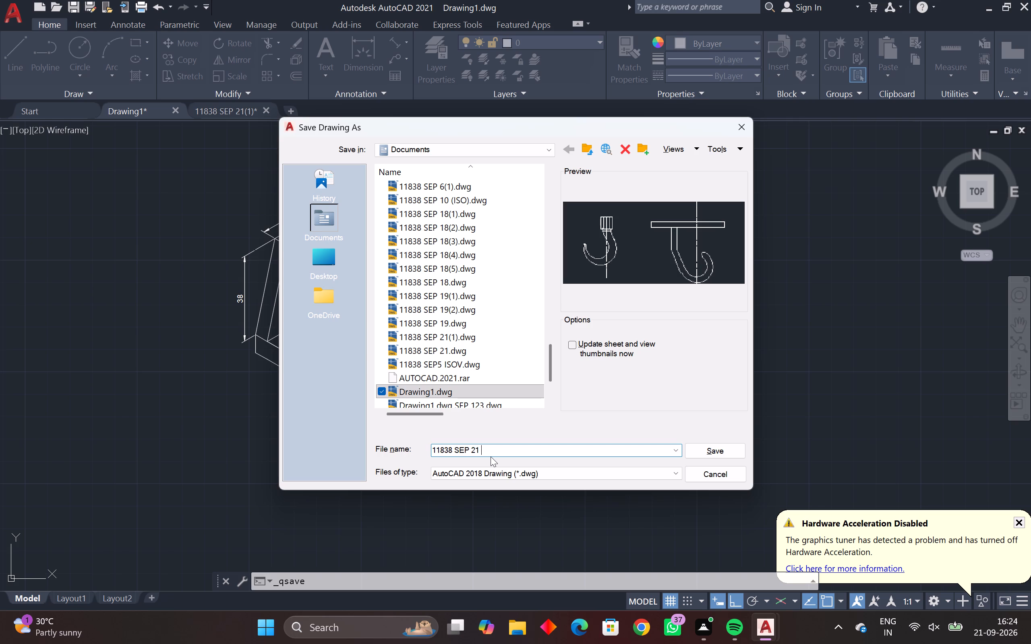
key("BackSpace")
type(",1")
key("Return")
Close the 11838 SEP 21(1) drawing and discard its changes.
scroll(464, 411, "down", 1)
middle_click_drag(464, 410, 525, 392)
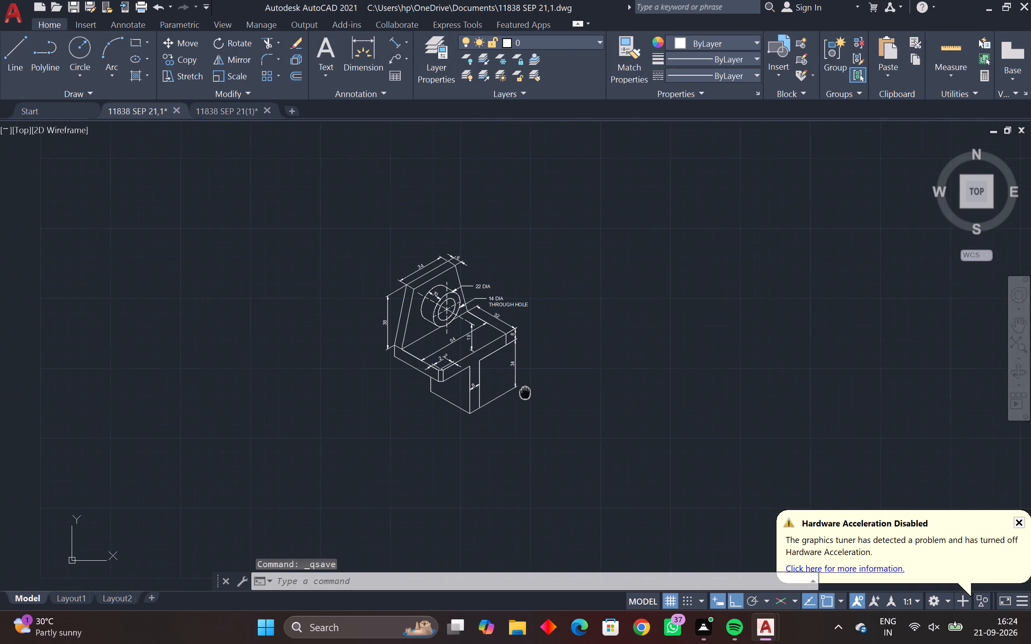
middle_click_drag(525, 392, 521, 386)
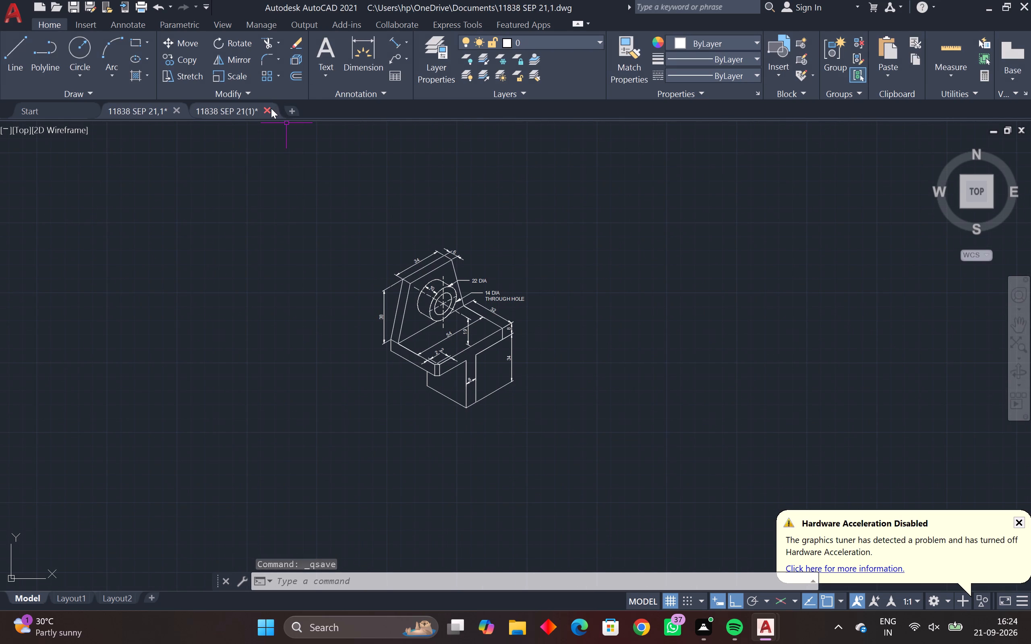
left_click(271, 108)
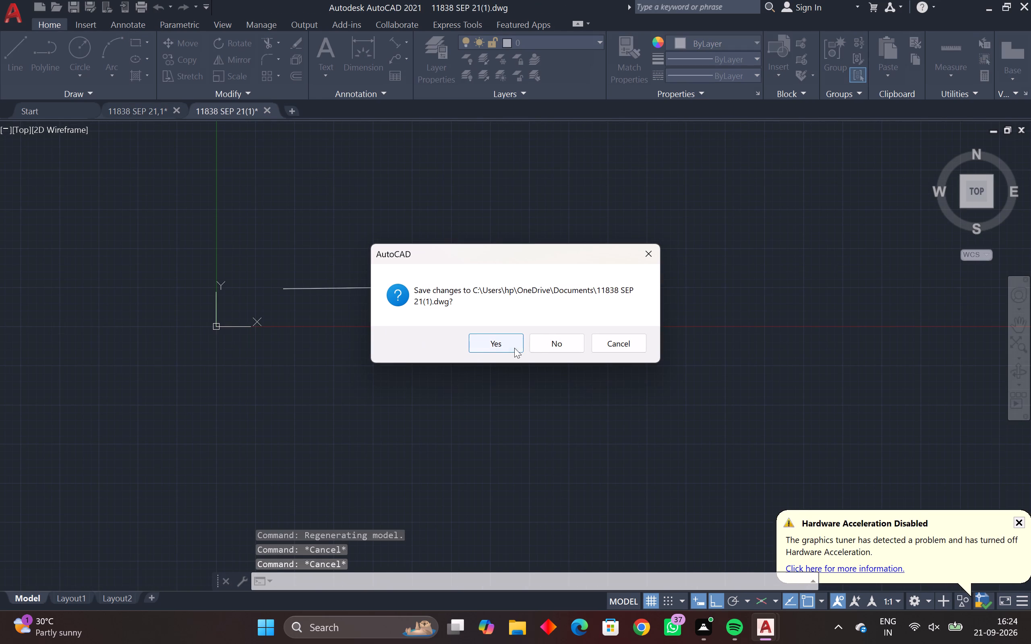
left_click(557, 345)
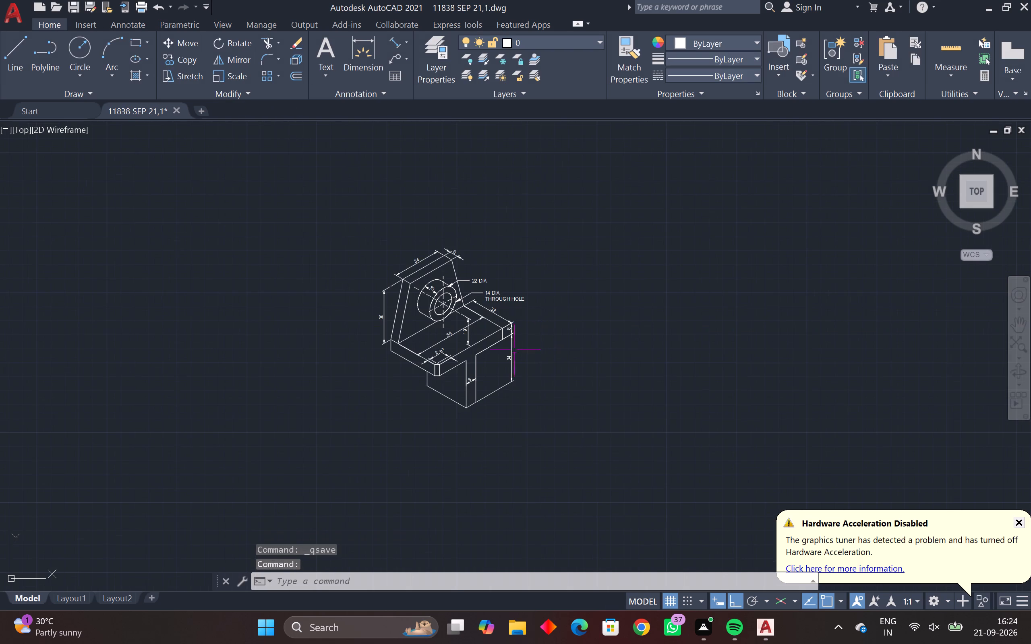
Set up a plot with AutoCAD PDF (High Quality Print).pc3, using a window around the whole annotated part and centring the plot.
middle_click_drag(454, 341, 431, 306)
scroll(431, 306, "up", 2)
middle_click_drag(431, 306, 434, 336)
scroll(434, 335, "down", 1)
middle_click_drag(434, 336, 447, 344)
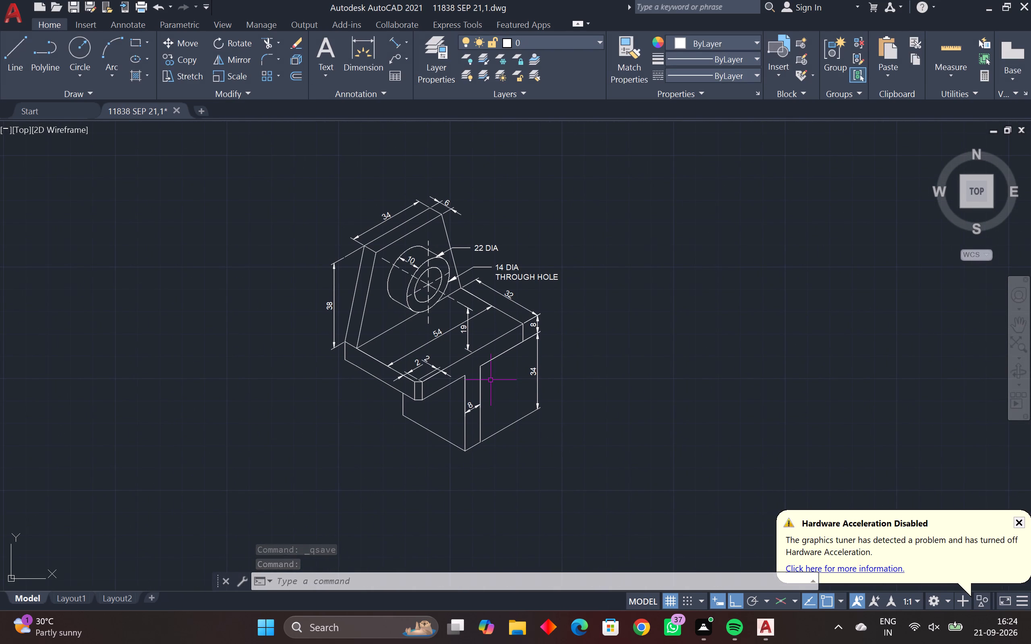
key("p")
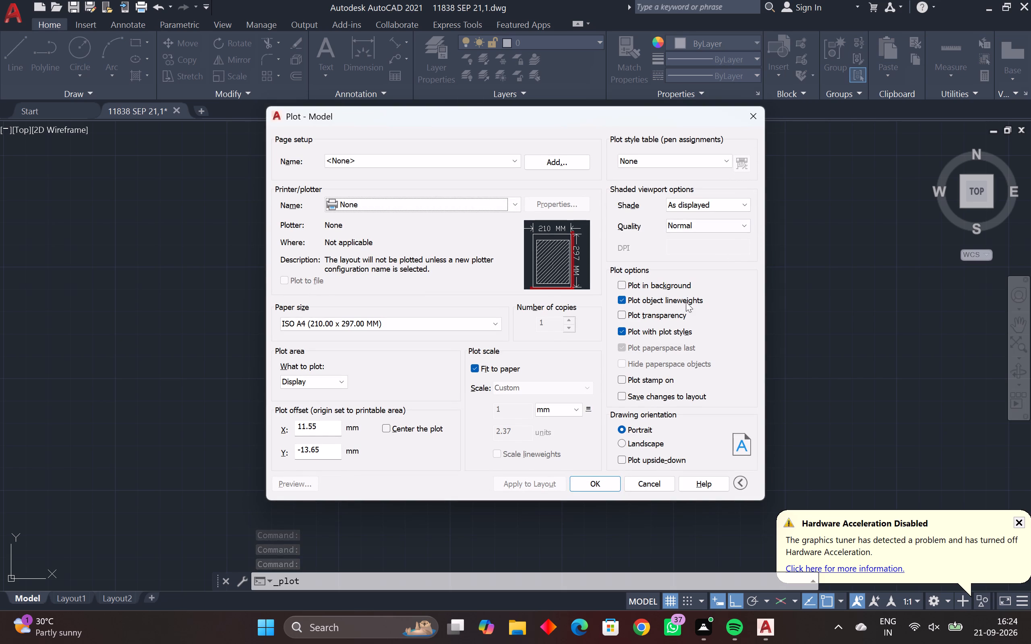
left_click(482, 204)
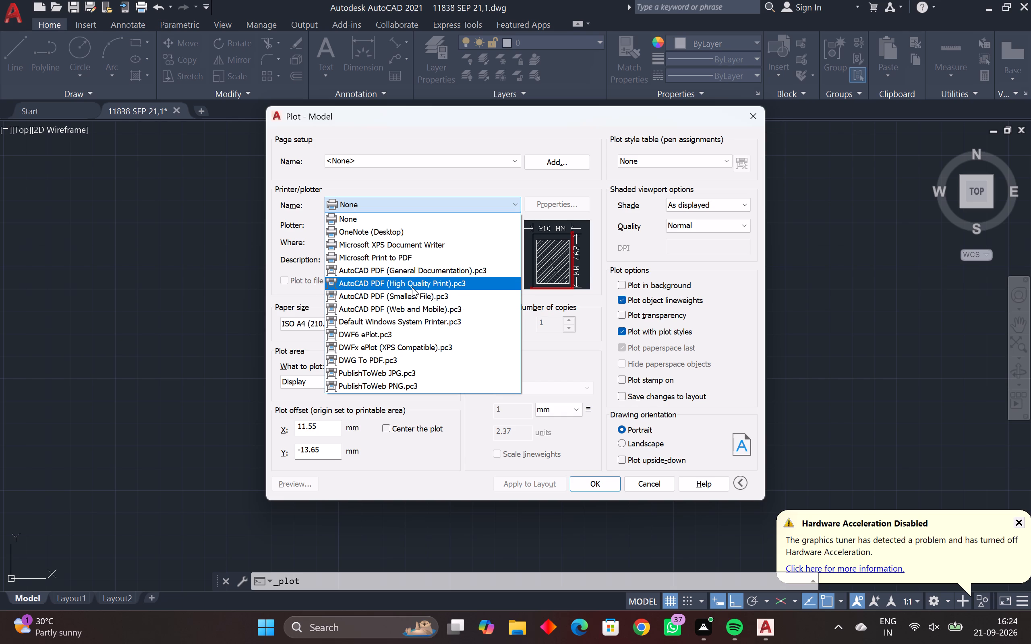
left_click(412, 287)
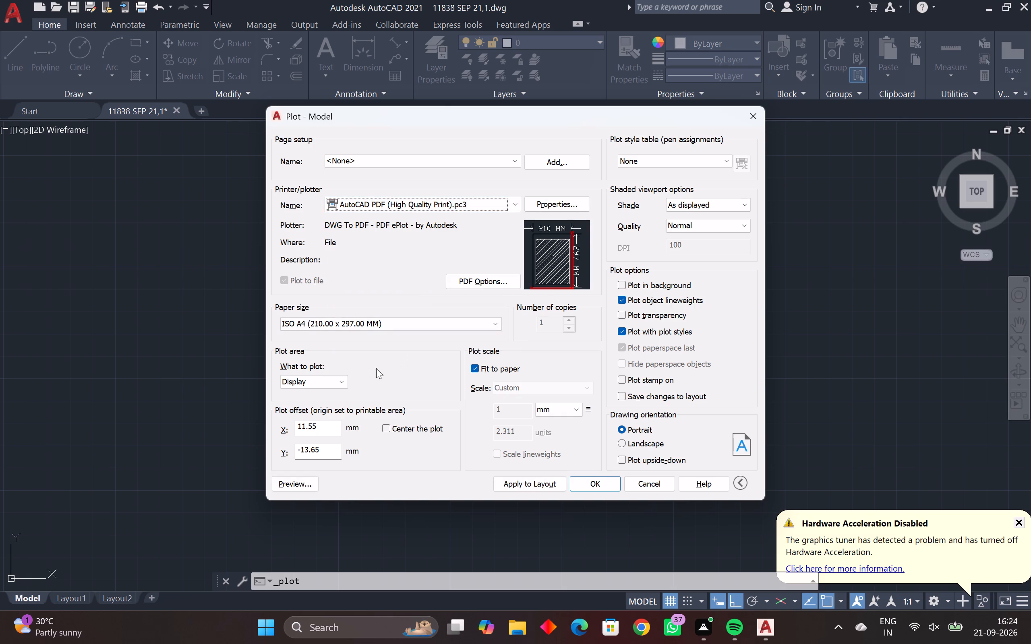
left_click(340, 382)
left_click(319, 424)
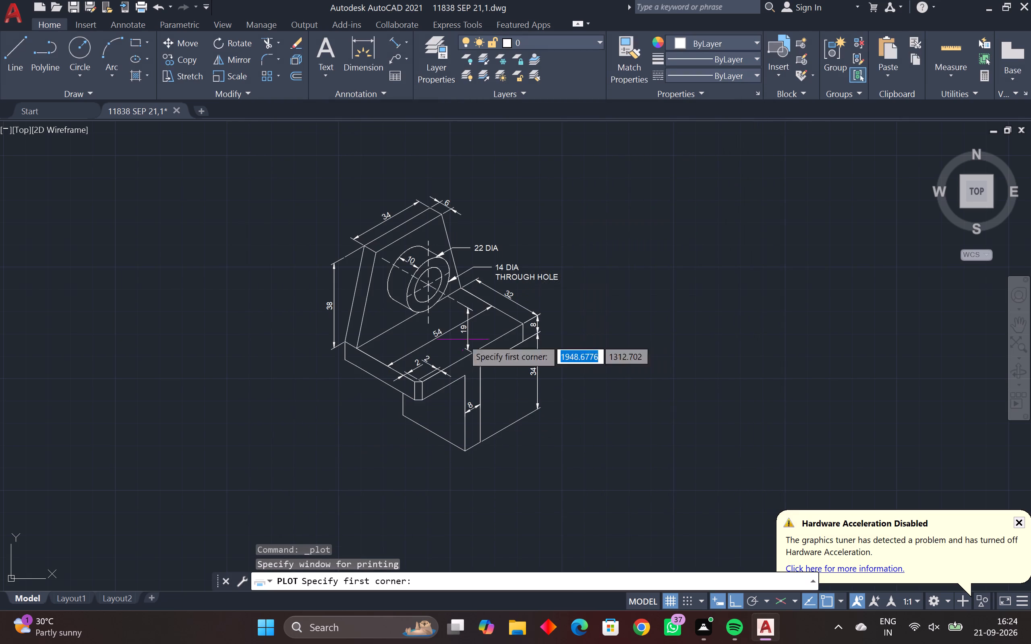
left_click_drag(569, 185, 567, 193)
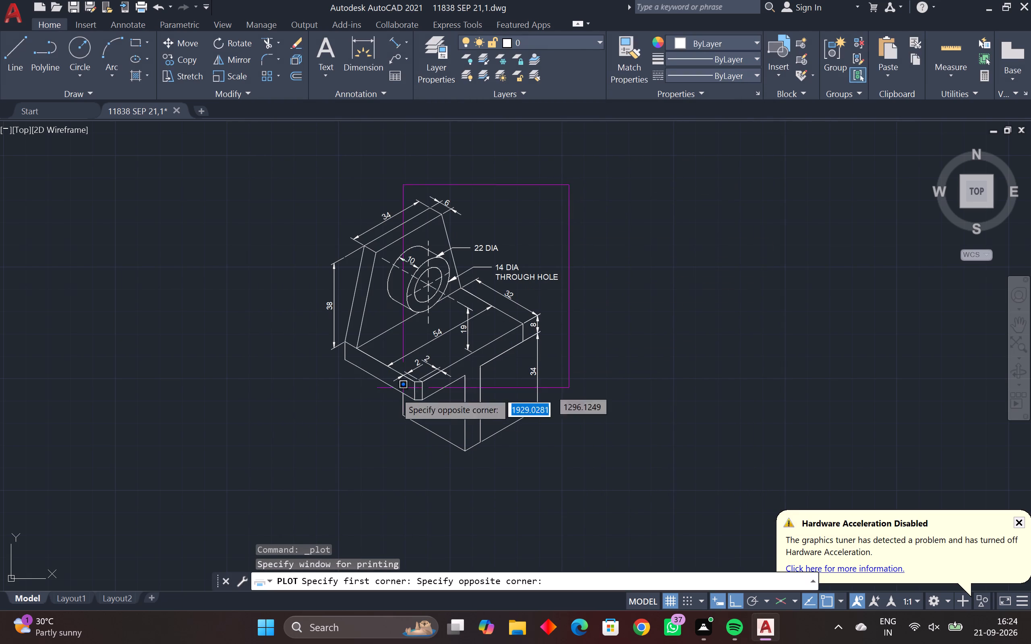
left_click(315, 458)
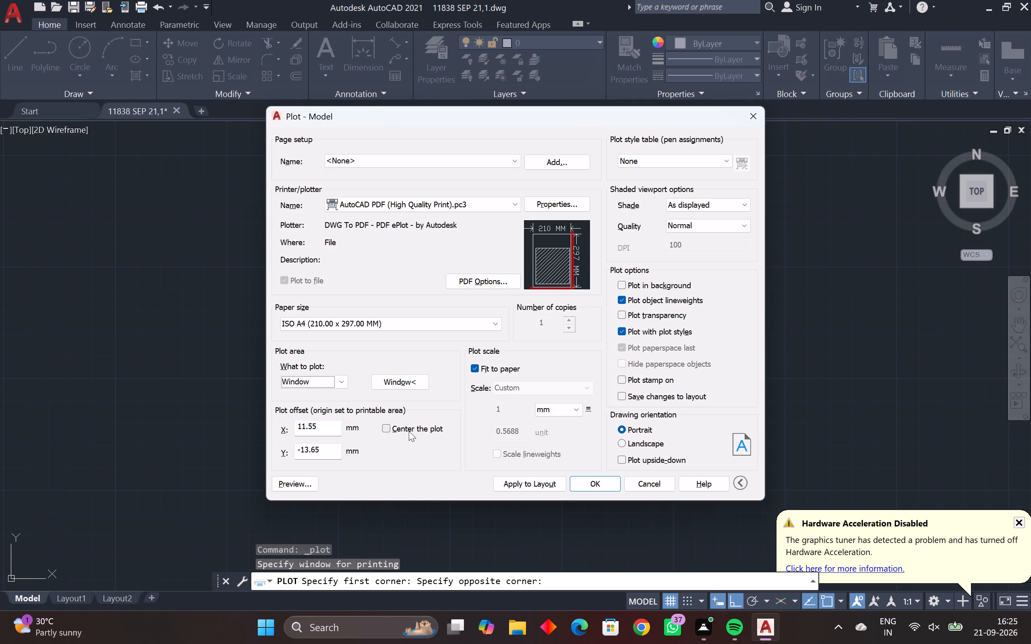
left_click(386, 427)
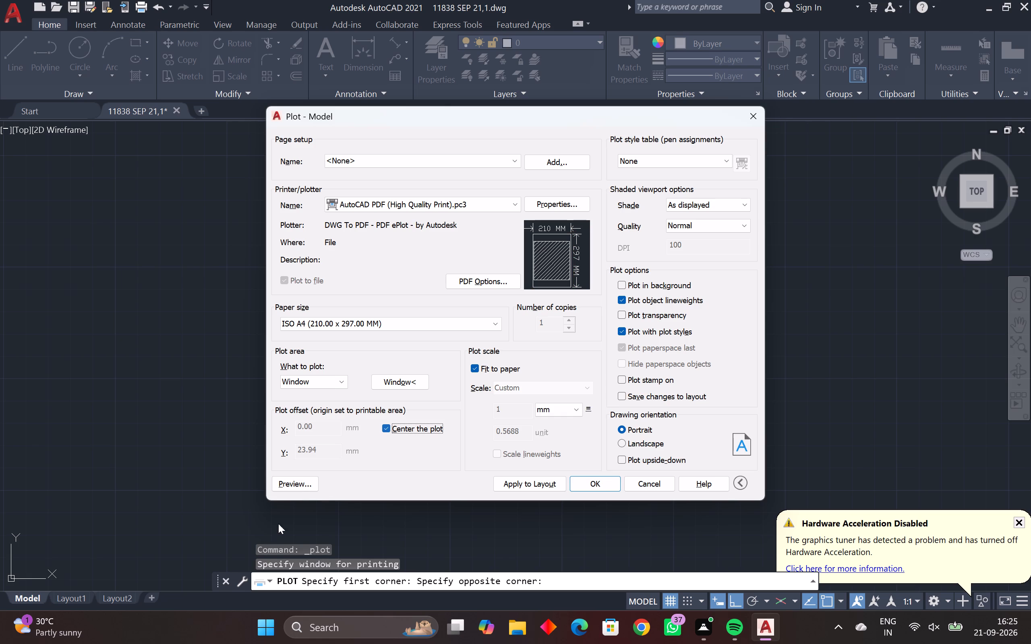
Preview the plot and examine the line thicknesses of the part's edges, dimensions and leaders.
left_click(305, 484)
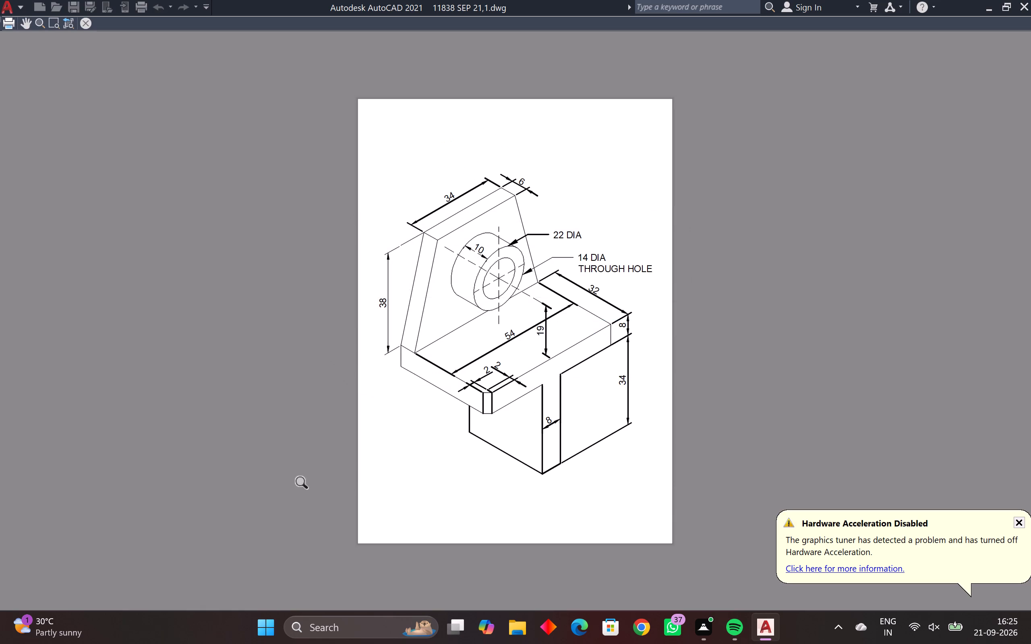
scroll(467, 391, "up", 2)
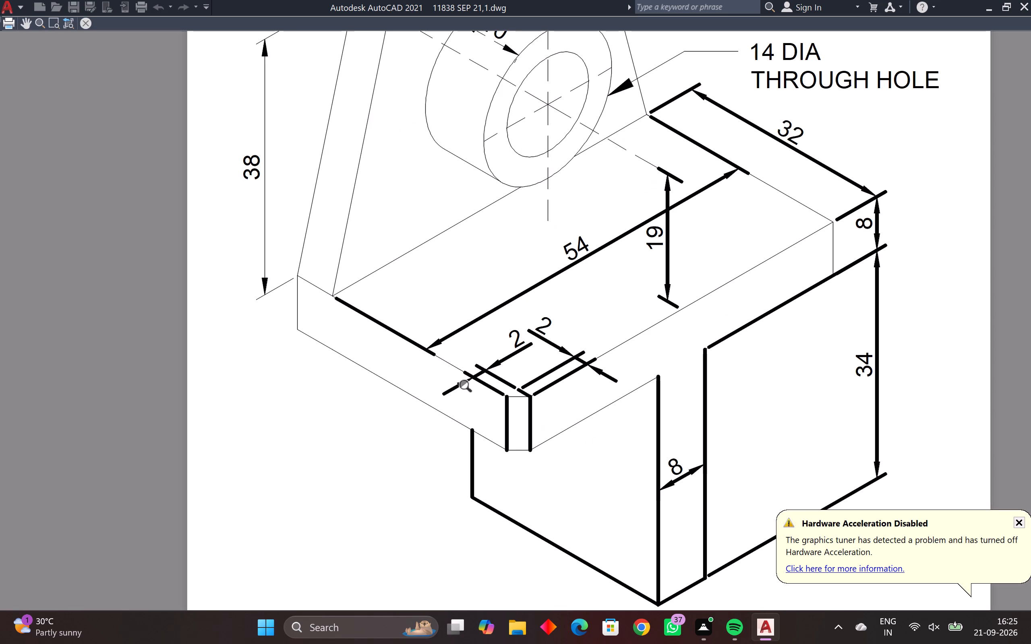
scroll(469, 388, "down", 1)
scroll(469, 388, "up", 1)
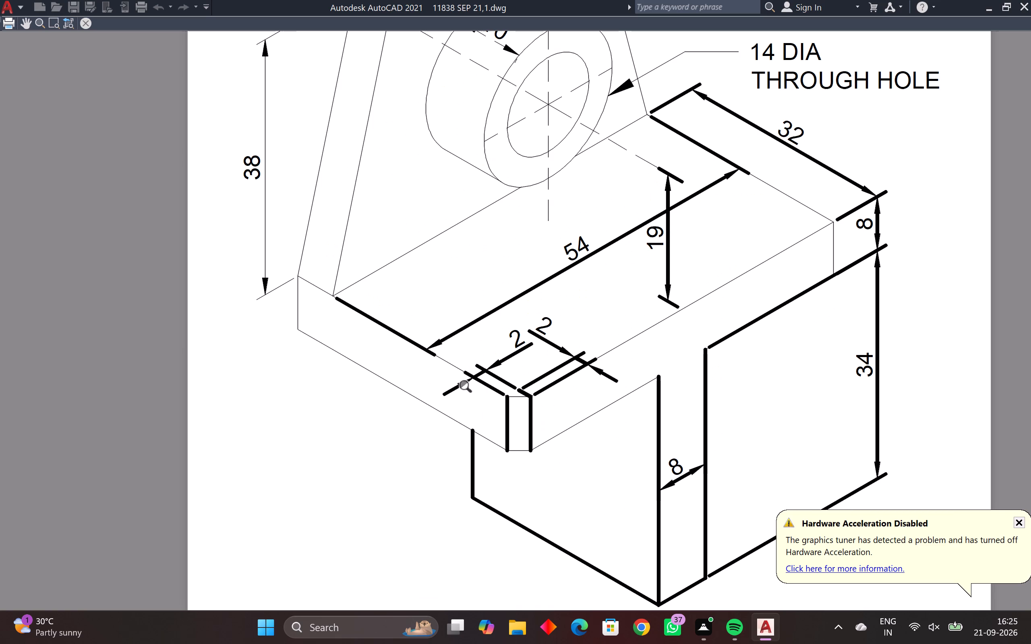
scroll(469, 388, "down", 1)
middle_click_drag(469, 388, 441, 406)
scroll(472, 418, "up", 5)
scroll(472, 422, "down", 2)
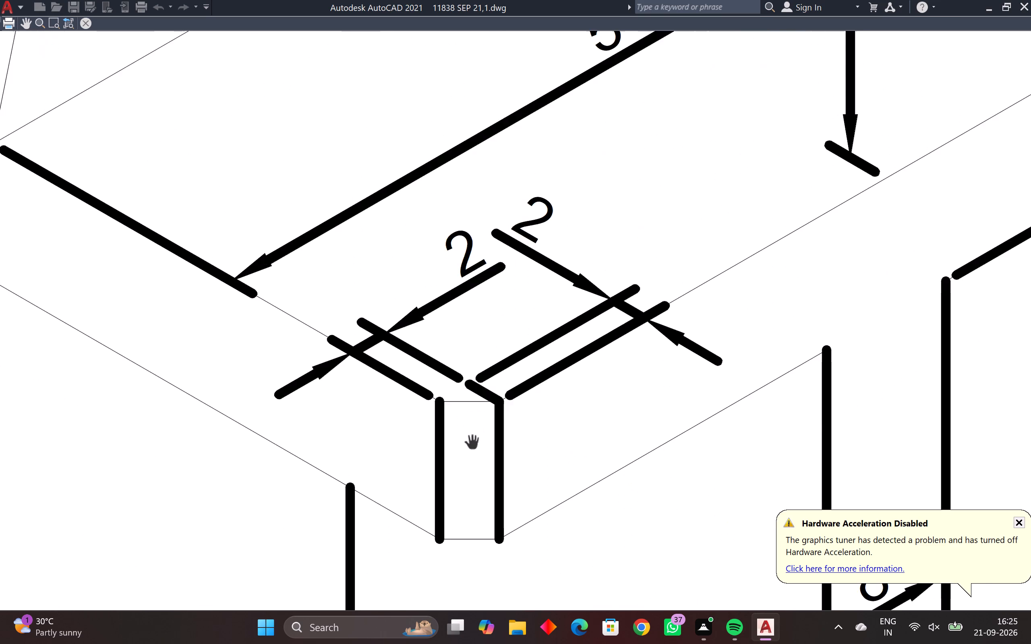
scroll(472, 443, "down", 2)
middle_click_drag(499, 473, 445, 462)
scroll(445, 463, "down", 1)
middle_click_drag(444, 462, 422, 458)
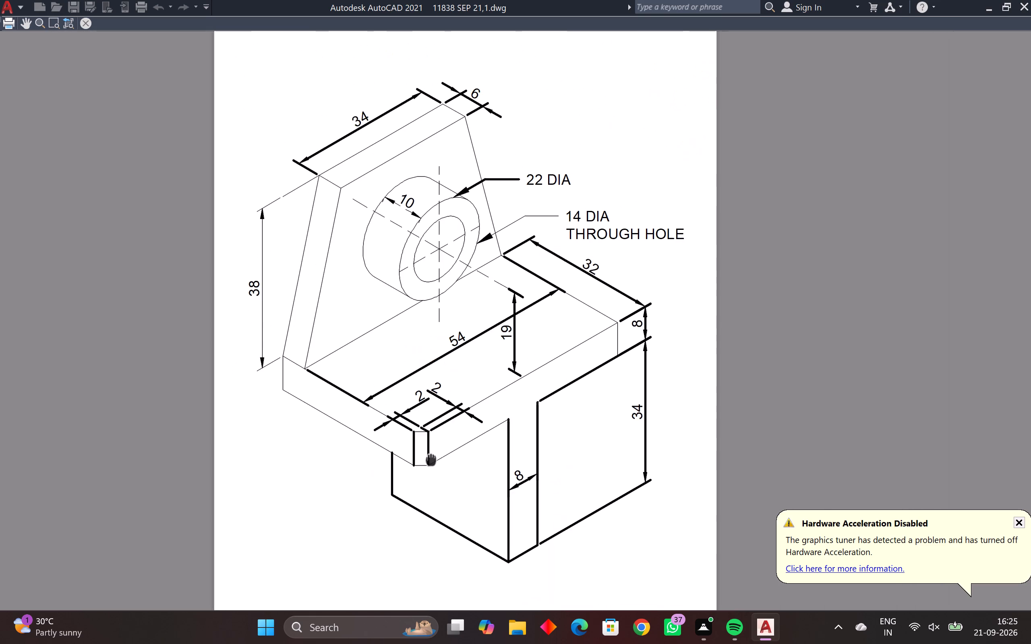
middle_click_drag(422, 458, 390, 453)
scroll(477, 503, "up", 2)
scroll(477, 503, "down", 1)
middle_click_drag(476, 503, 431, 496)
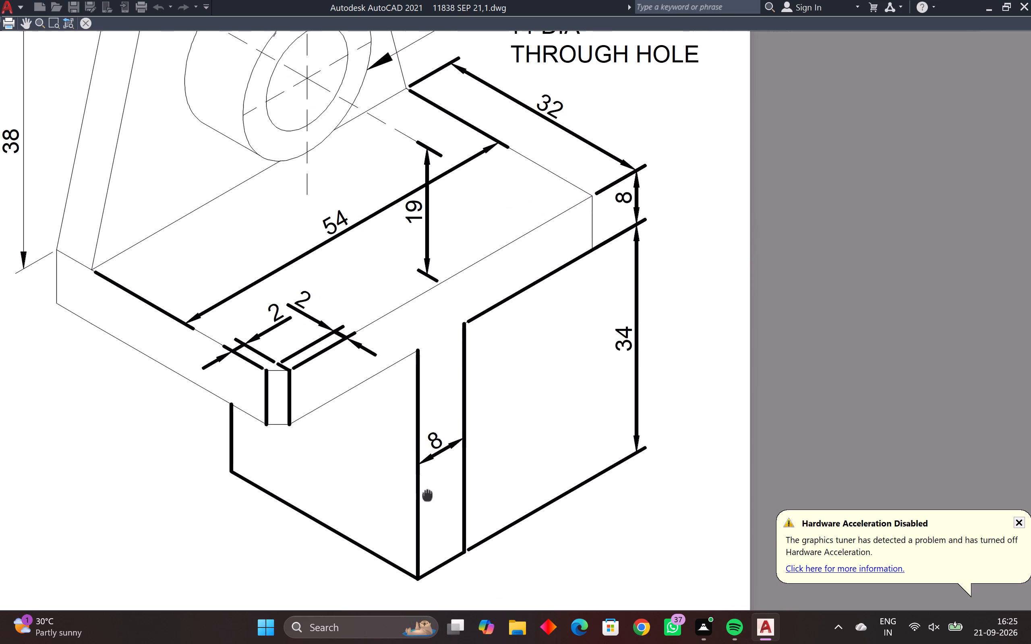
middle_click_drag(431, 496, 420, 489)
scroll(457, 325, "up", 5)
scroll(379, 286, "up", 2)
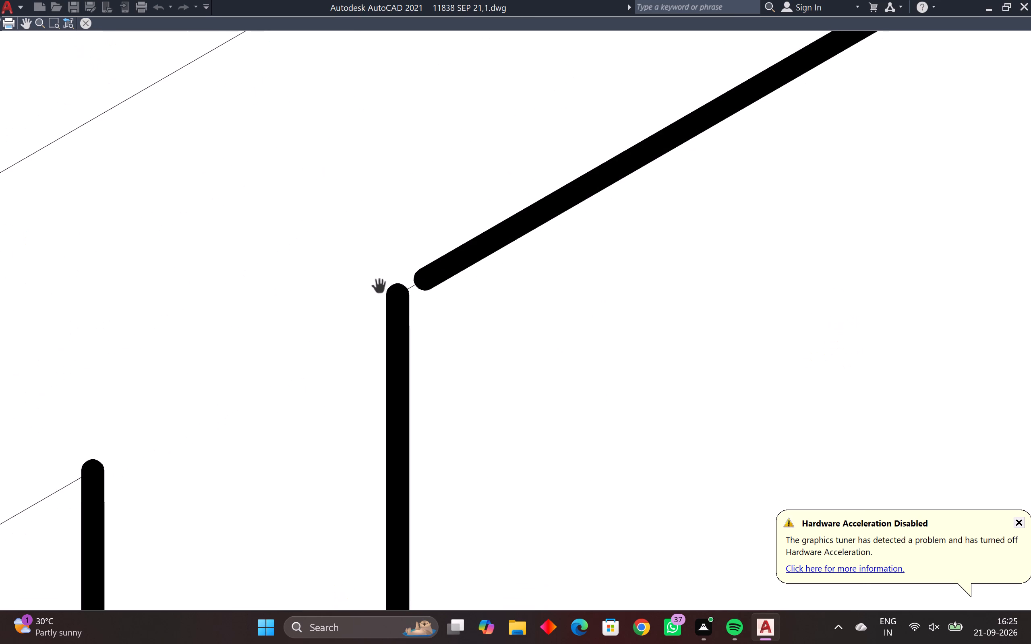
scroll(410, 283, "up", 3)
scroll(415, 295, "down", 6)
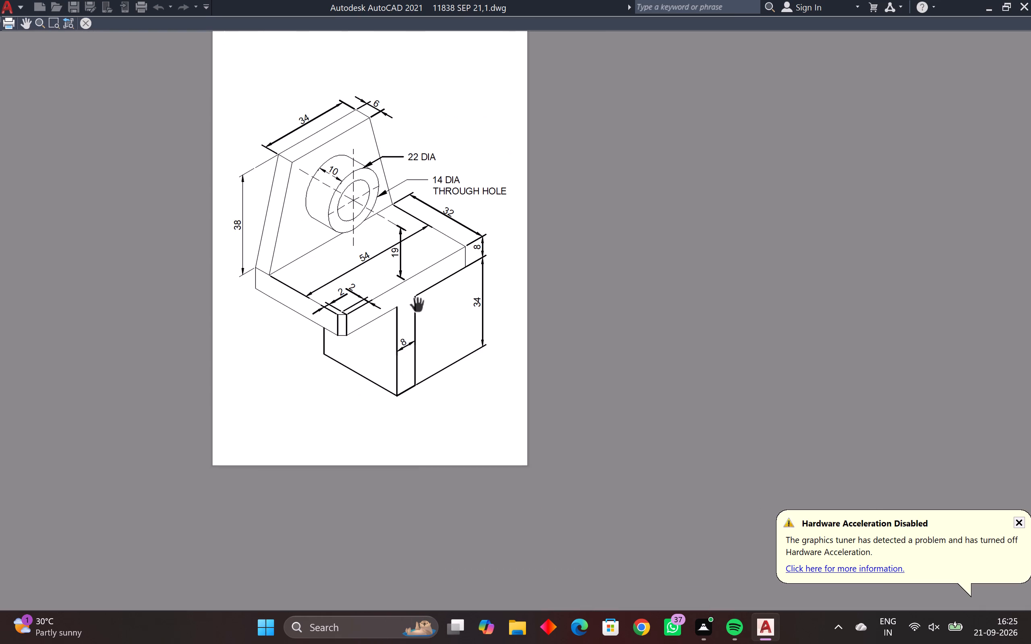
Plot the previewed sheet to 11838 SEP 21,1-Model.pdf in Documents.
left_click(6, 27)
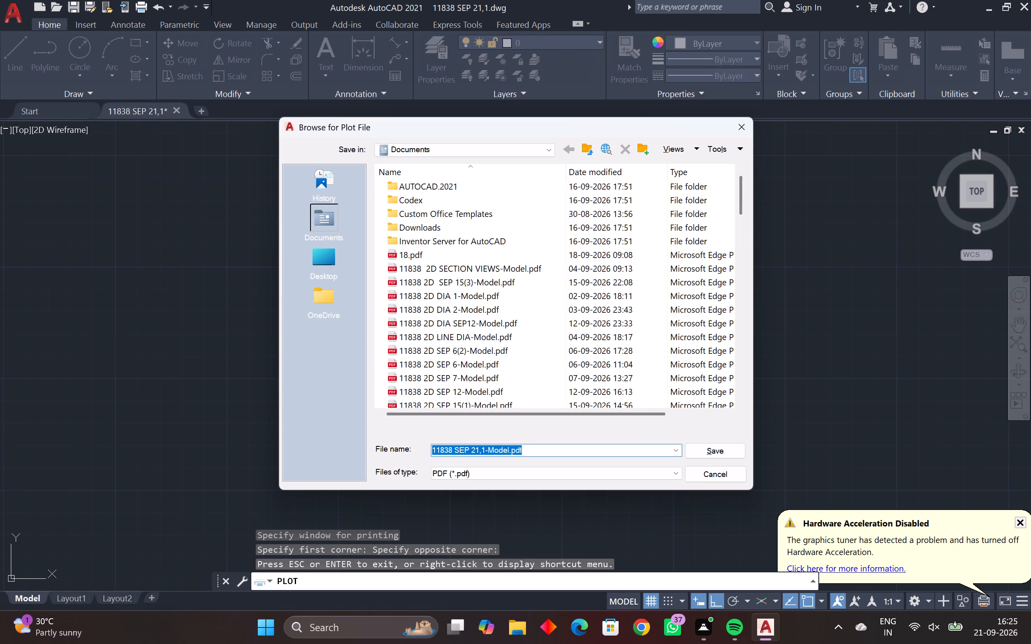
key("Return")
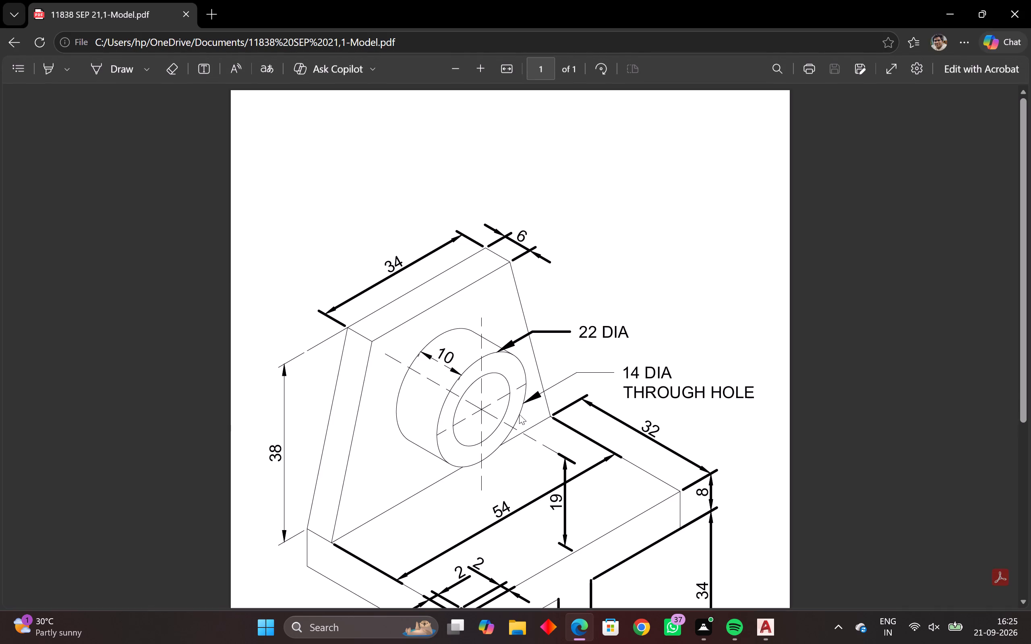
Check the plotted 11838 SEP 21,1-Model.pdf and close it.
scroll(518, 414, "down", 2)
scroll(520, 421, "up", 3)
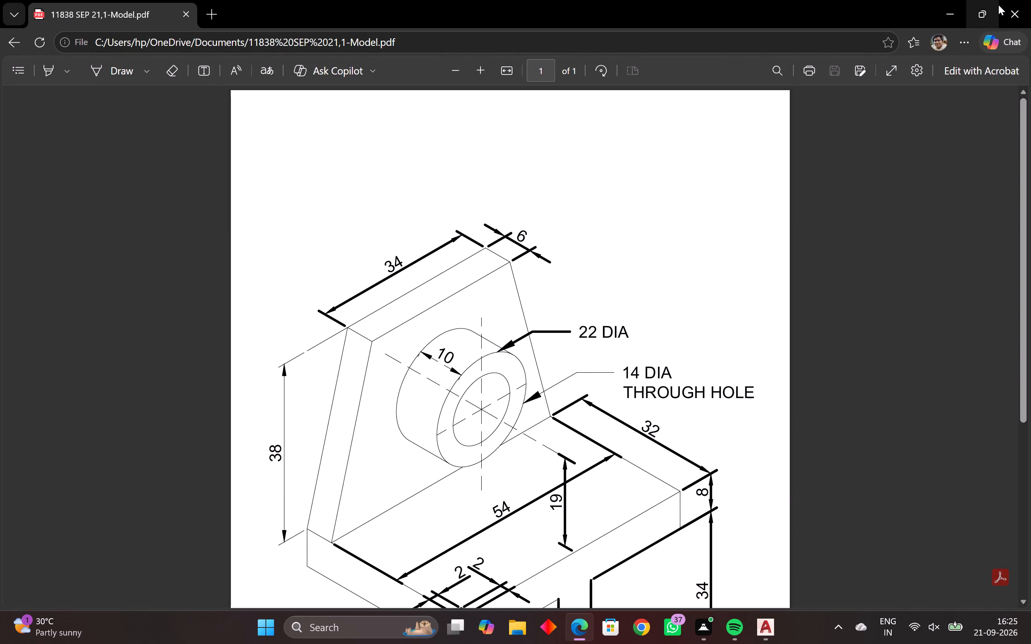
left_click(1015, 6)
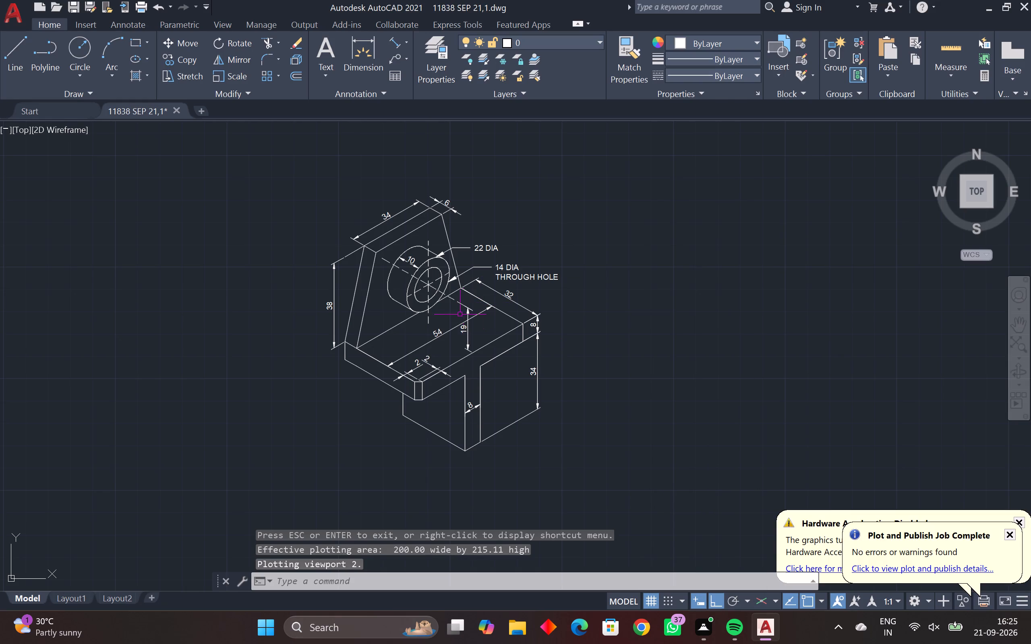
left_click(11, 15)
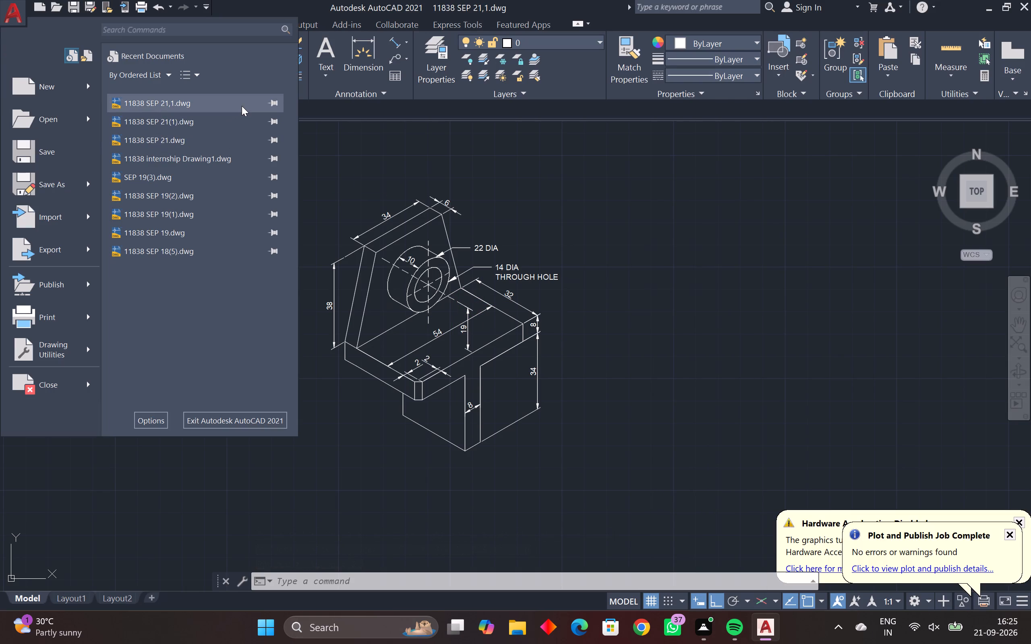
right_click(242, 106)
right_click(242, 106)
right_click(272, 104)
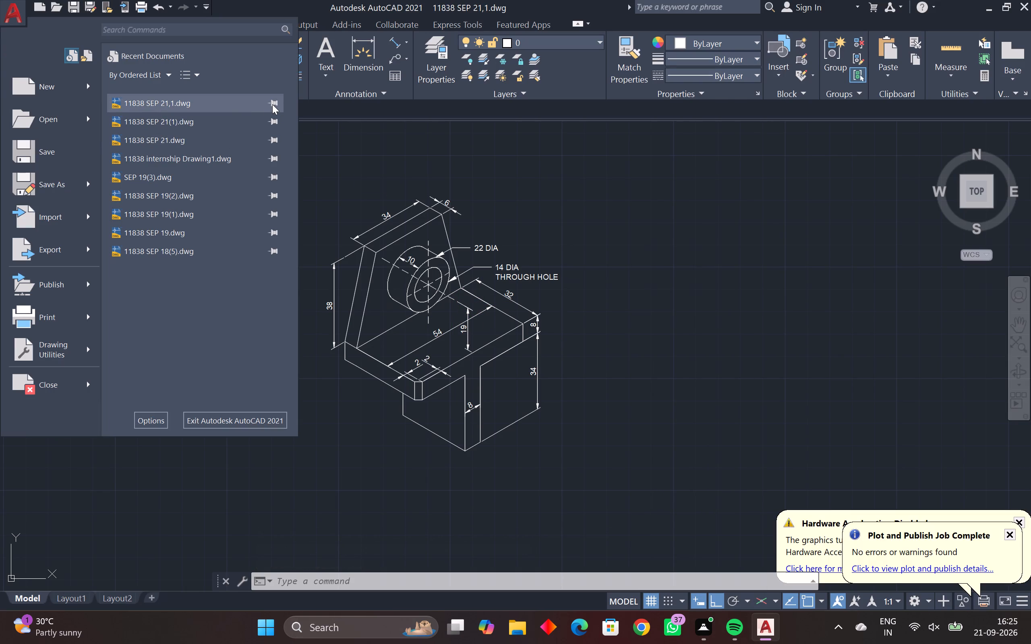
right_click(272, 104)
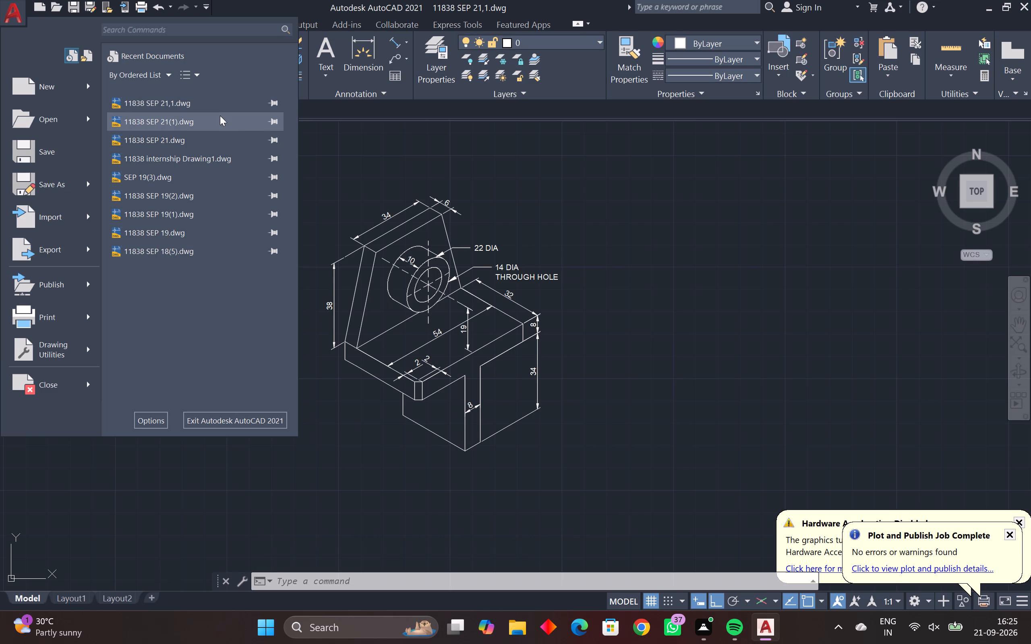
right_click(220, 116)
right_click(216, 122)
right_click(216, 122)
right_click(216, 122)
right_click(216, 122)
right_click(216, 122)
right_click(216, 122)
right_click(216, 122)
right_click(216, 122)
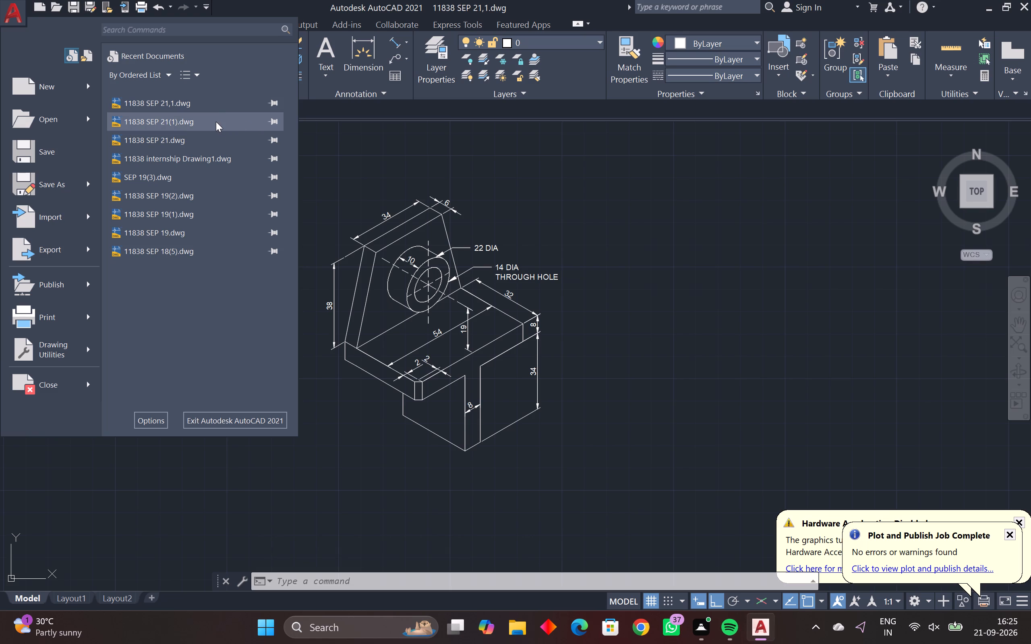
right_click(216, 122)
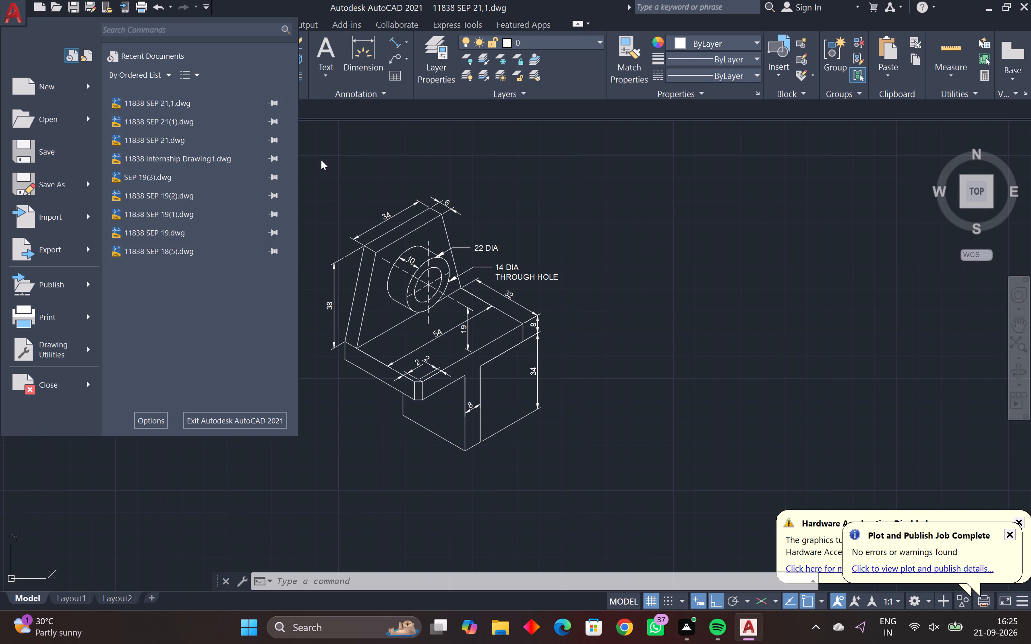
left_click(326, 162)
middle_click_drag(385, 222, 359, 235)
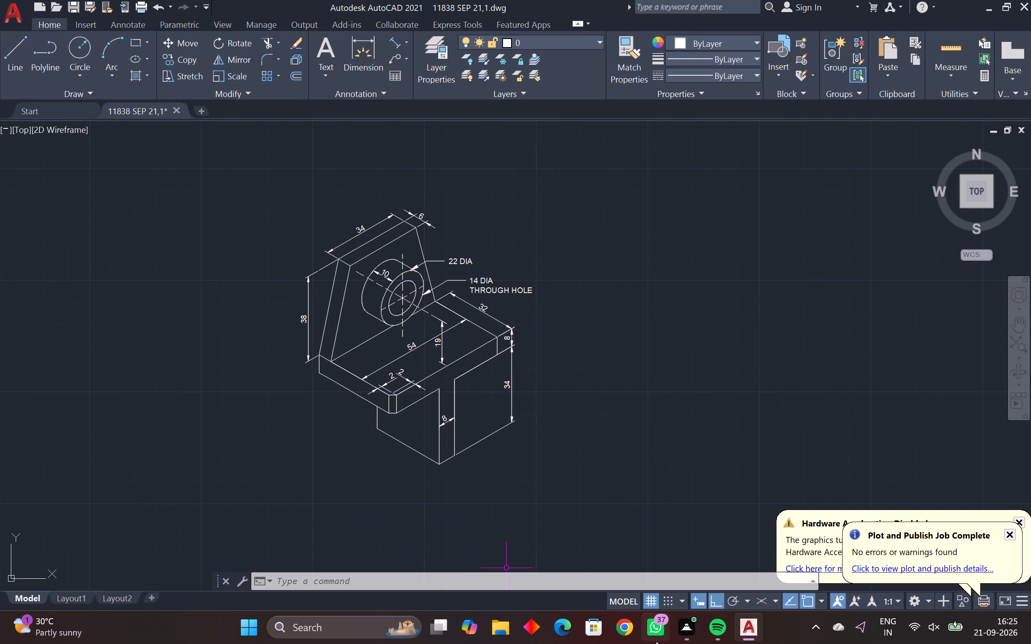
Query the drawing's log file name and path with LOGFILENAME.
type("LOG")
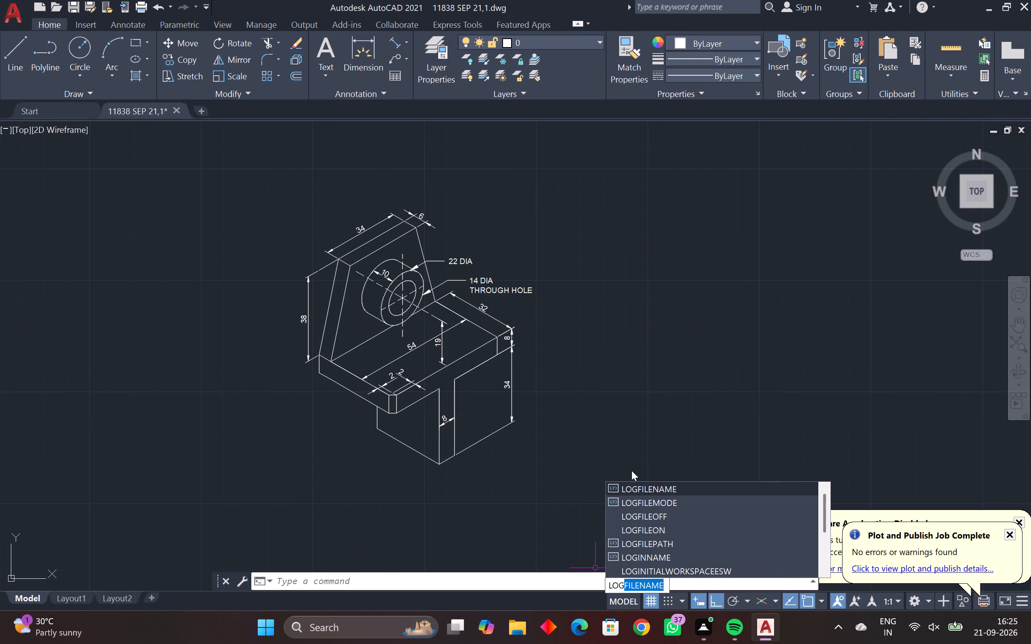
left_click(669, 487)
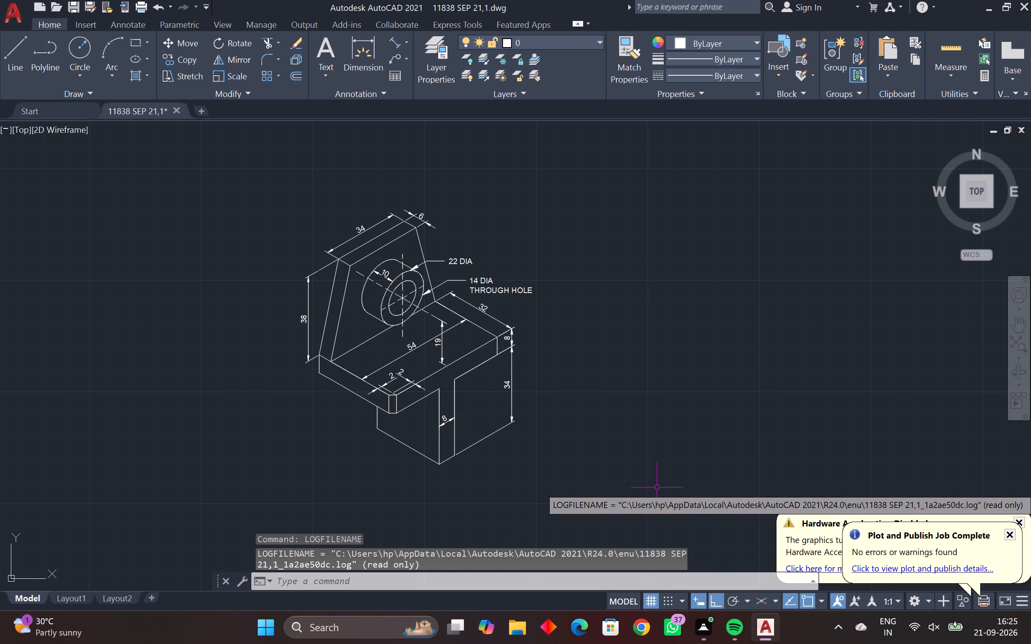